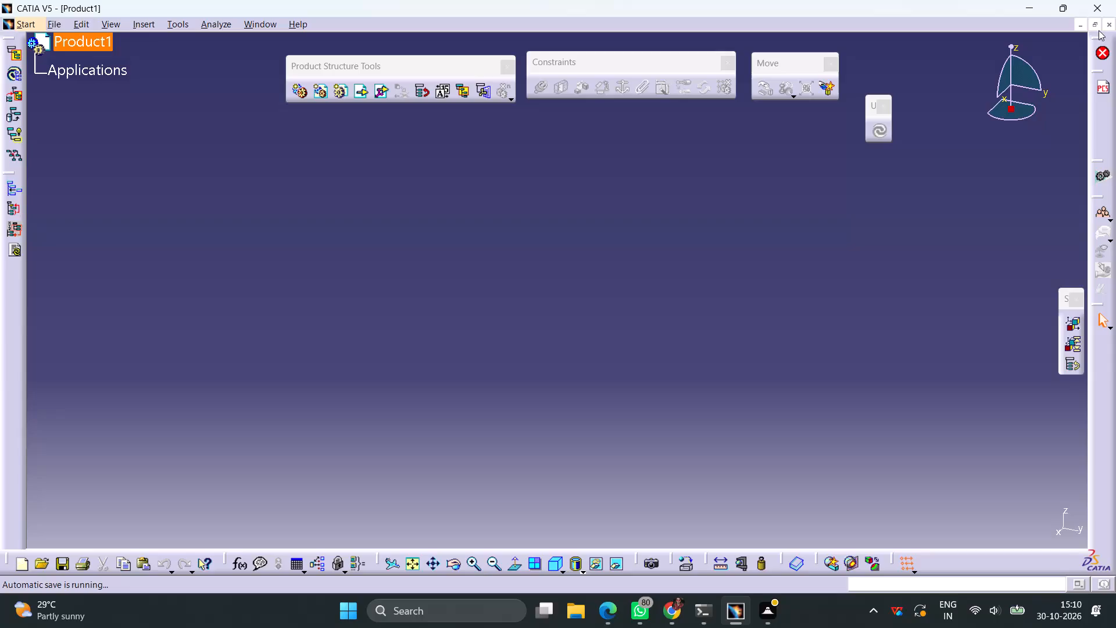
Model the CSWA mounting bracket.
Close the empty Product1 document.
{"action": "left_click", "coordinate": [1108, 25]}
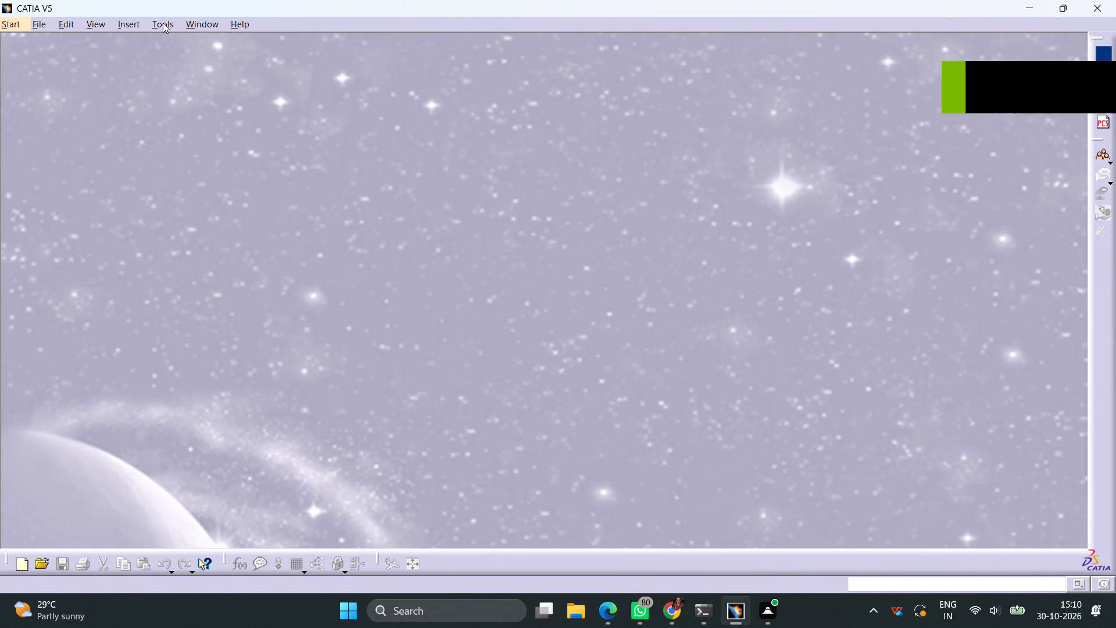
Start recording a new macro in the default library with CATScript as the language.
{"action": "left_click", "coordinate": [163, 23]}
{"action": "left_click", "coordinate": [212, 88]}
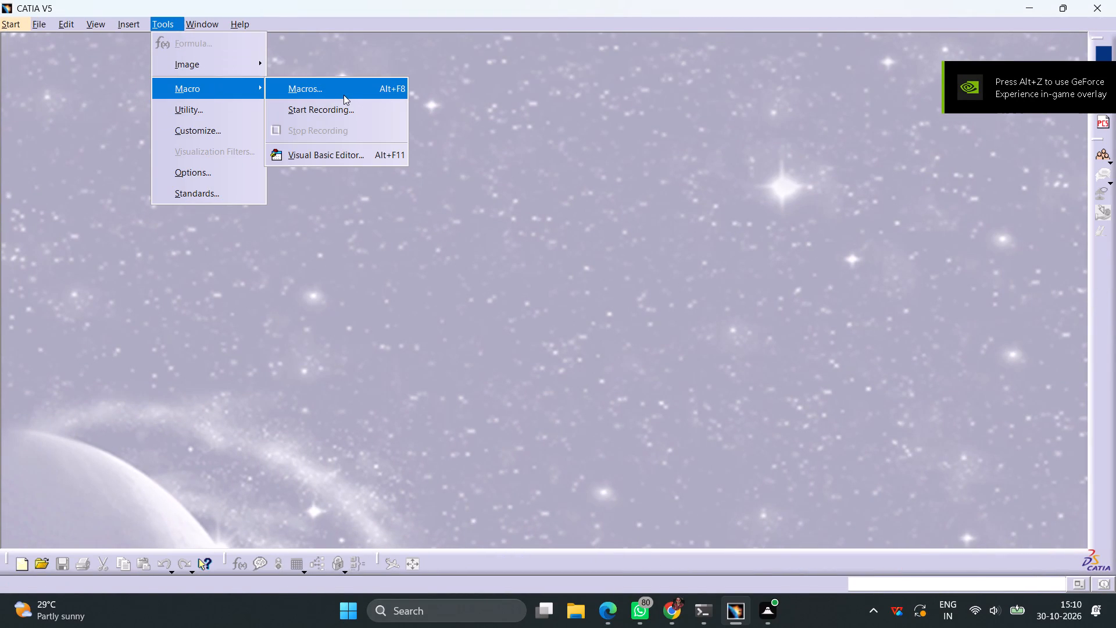
{"action": "left_click", "coordinate": [338, 108]}
{"action": "left_click", "coordinate": [730, 468]}
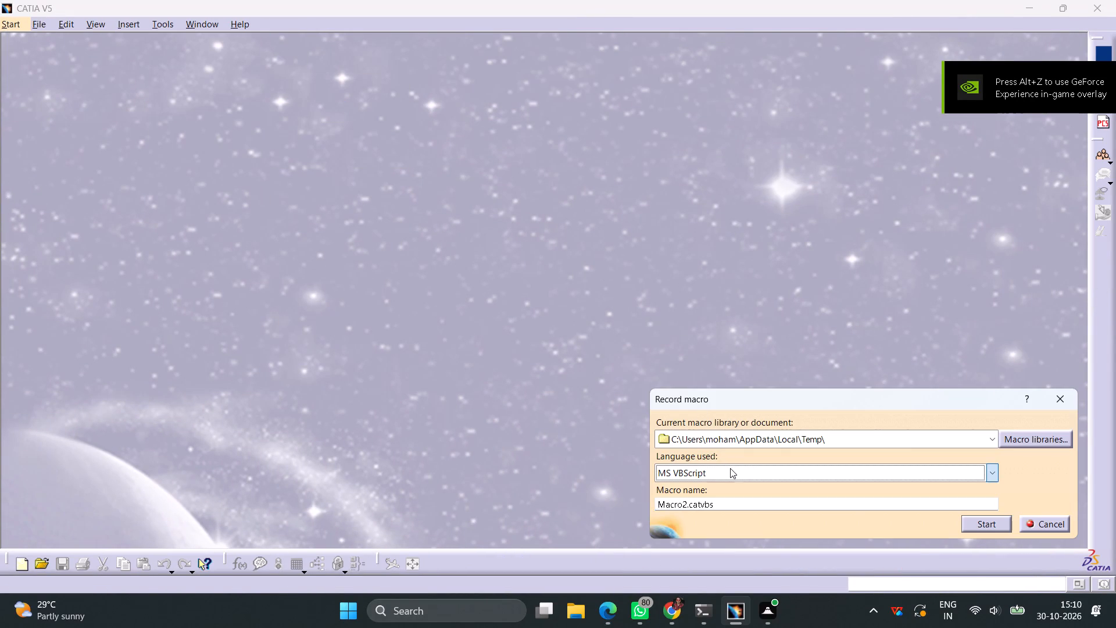
{"action": "left_click", "coordinate": [686, 498]}
{"action": "left_click", "coordinate": [699, 471]}
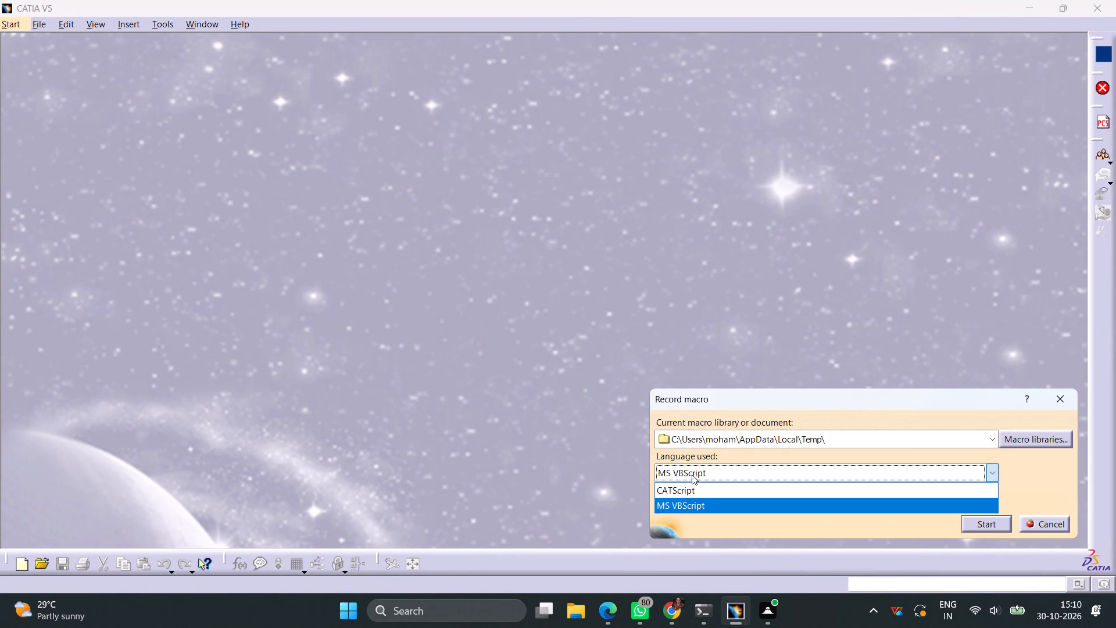
{"action": "left_click", "coordinate": [678, 490]}
{"action": "left_click", "coordinate": [979, 523]}
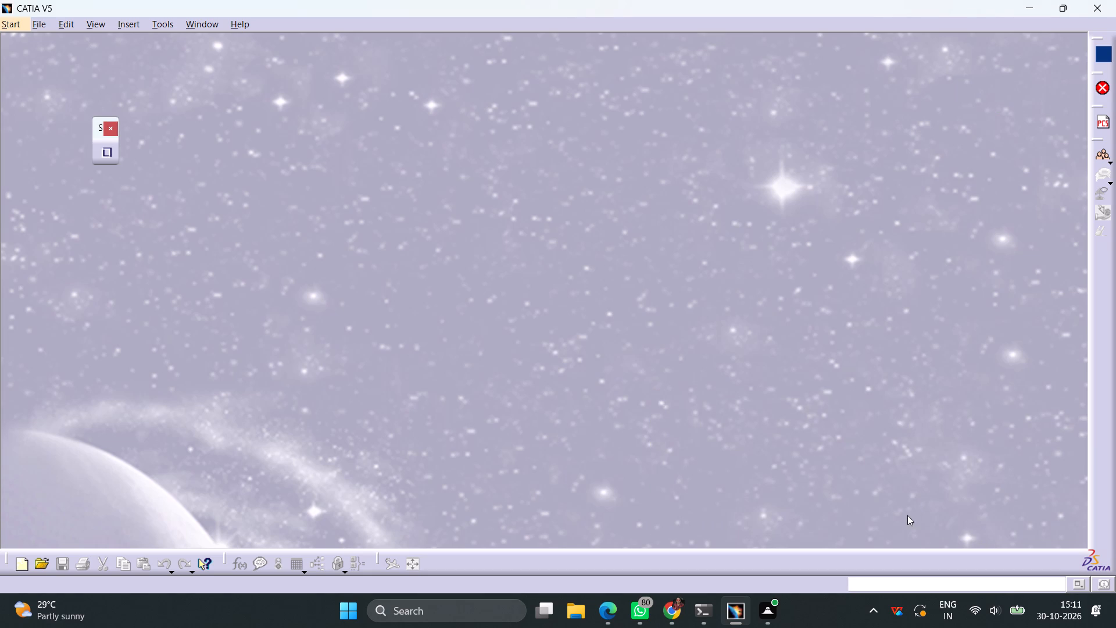
Create a new Part Design part and open a sketch on its yz plane.
{"action": "left_click", "coordinate": [6, 23]}
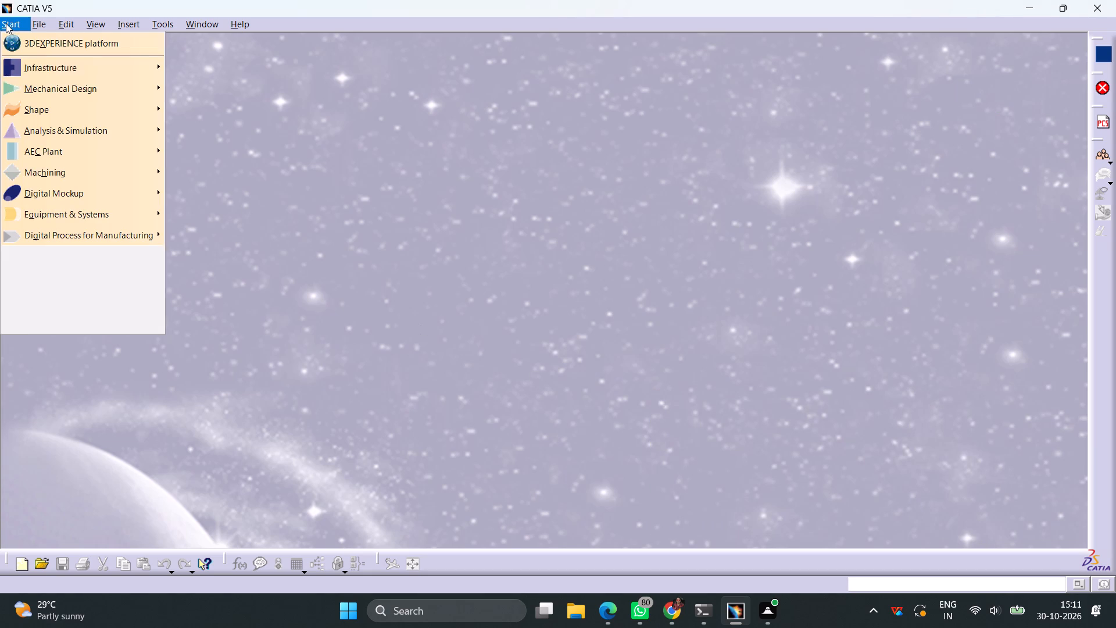
{"action": "left_click", "coordinate": [248, 93]}
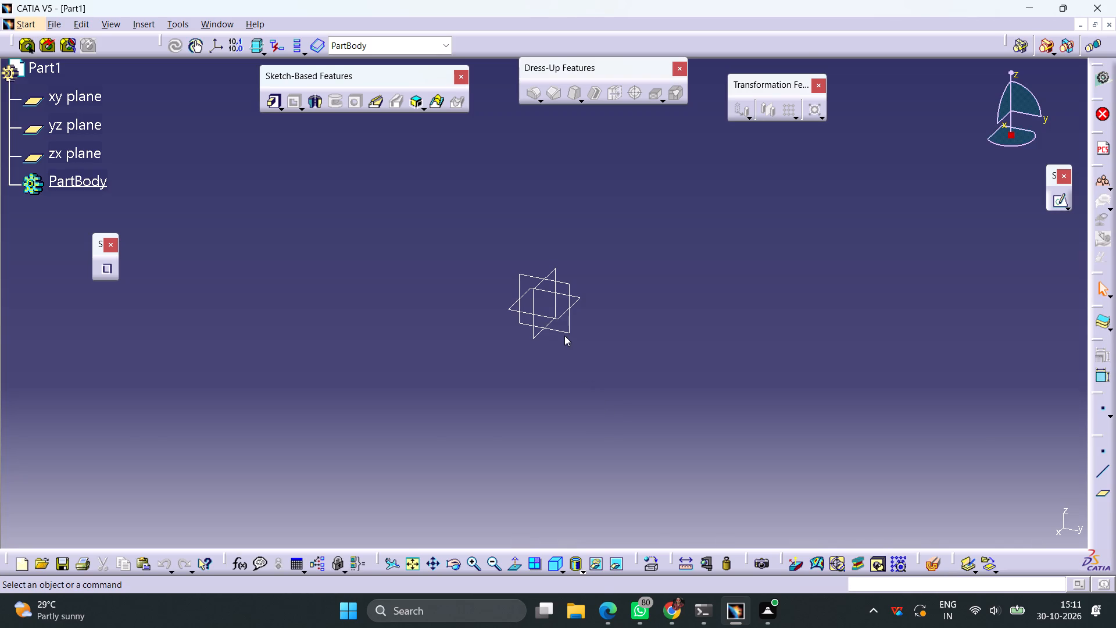
{"action": "left_click", "coordinate": [555, 328]}
{"action": "left_click", "coordinate": [1054, 204]}
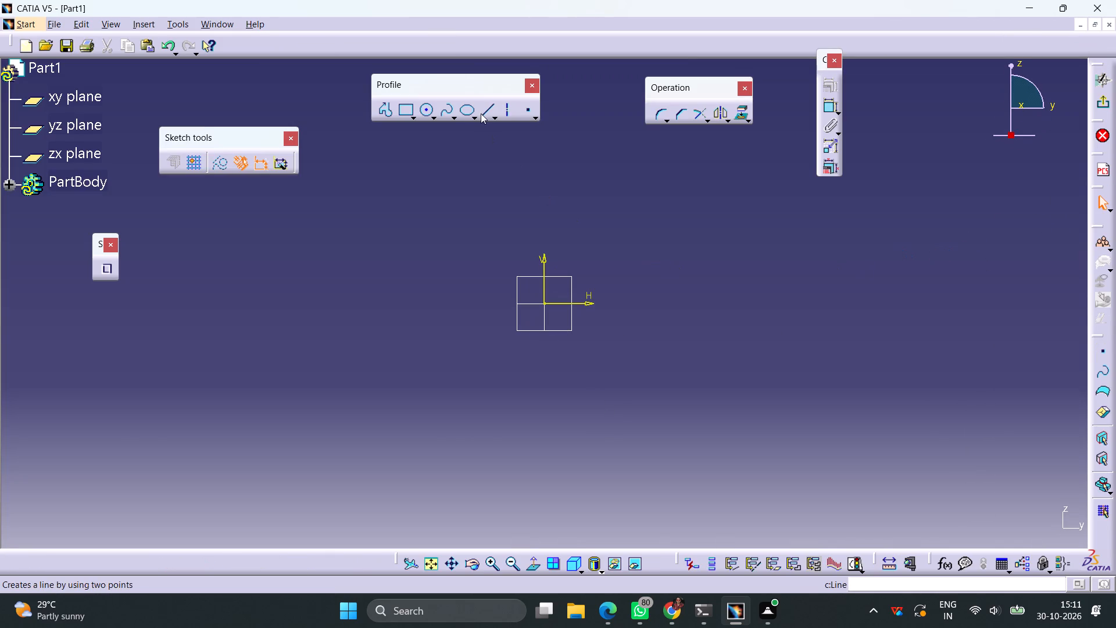
Sketch a horizontal line from the origin along the positive H axis and dimension its length to 180 mm.
{"action": "left_click", "coordinate": [483, 113]}
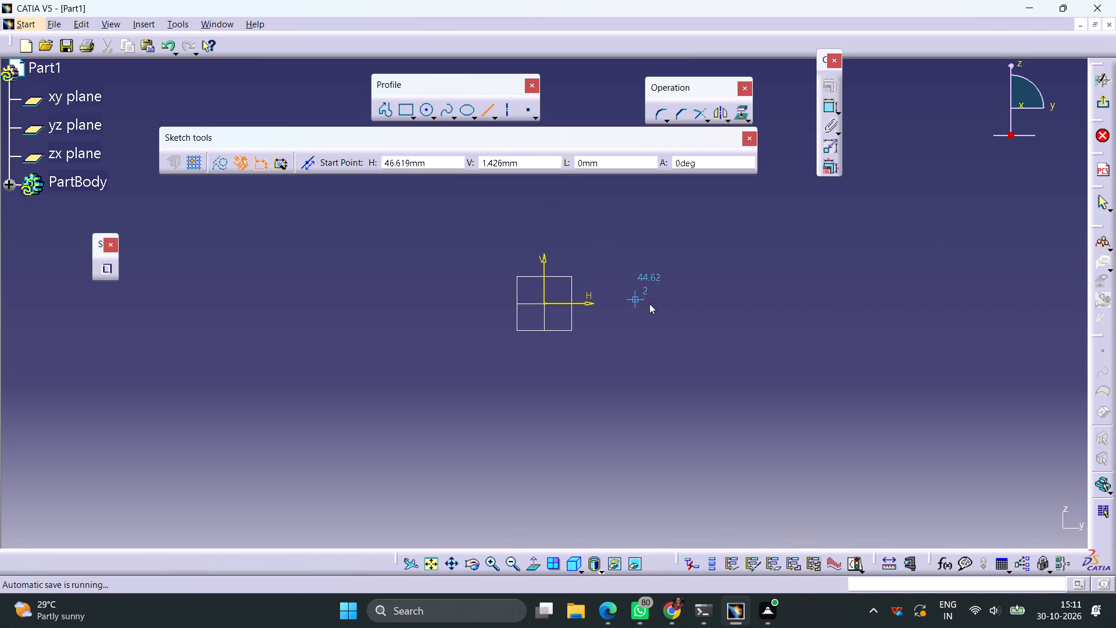
{"action": "left_click", "coordinate": [546, 305]}
{"action": "left_click", "coordinate": [737, 301]}
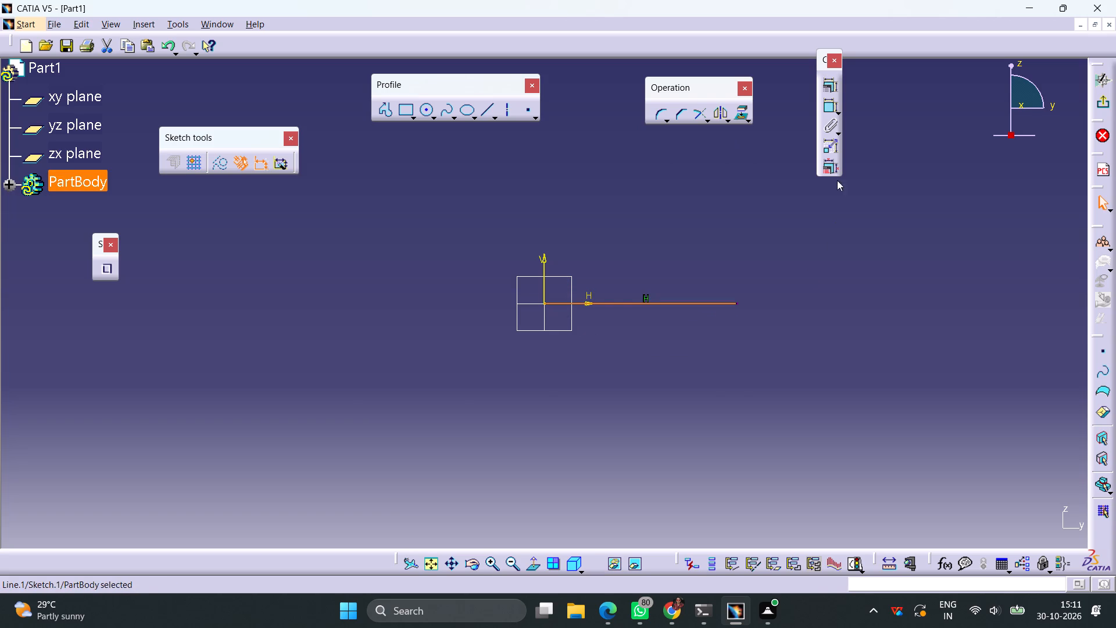
{"action": "left_click", "coordinate": [822, 102]}
{"action": "left_click", "coordinate": [695, 346]}
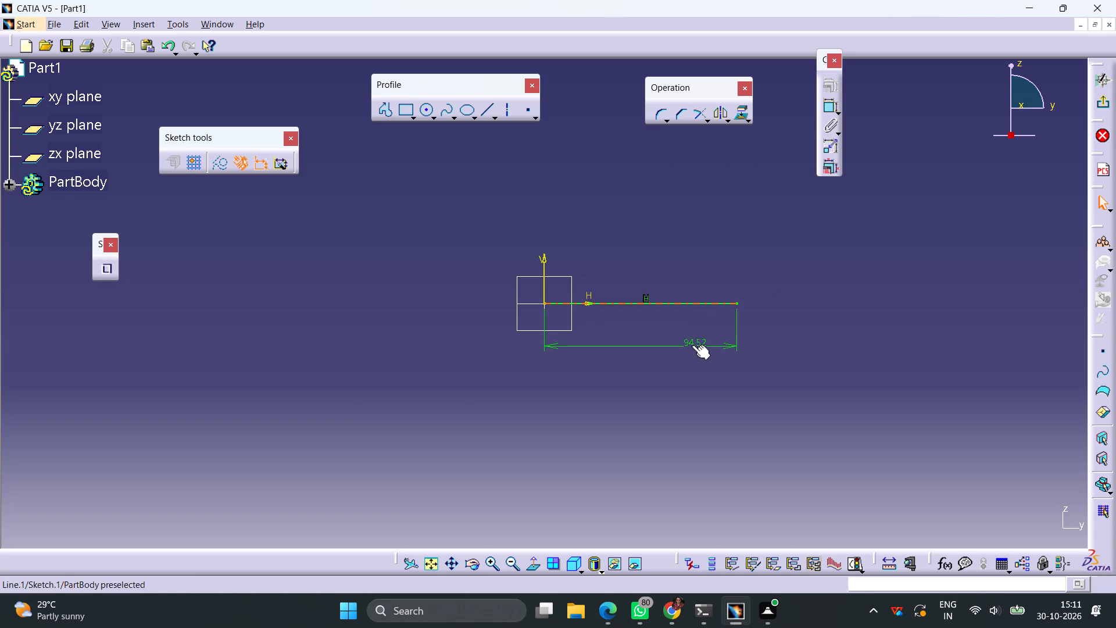
{"action": "double_click", "coordinate": [691, 345]}
{"action": "type", "text": "180"}
{"action": "key", "text": "Return"}
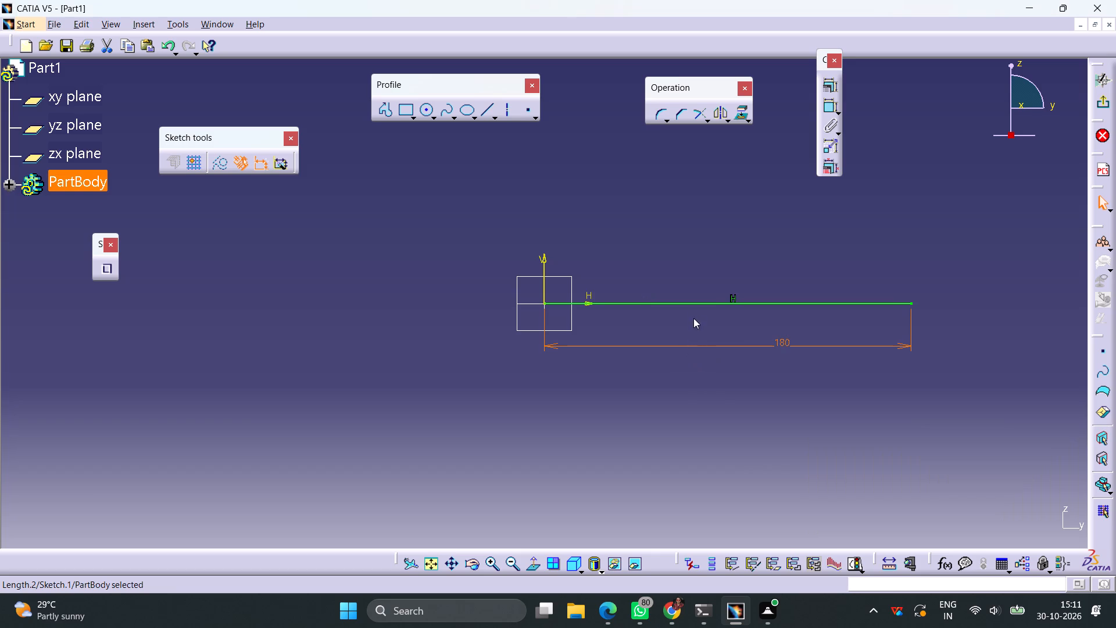
{"action": "left_click", "coordinate": [698, 263]}
Sketch a vertical line upward from the far end of the 180 mm line and dimension its length to 22 mm.
{"action": "left_click", "coordinate": [479, 115]}
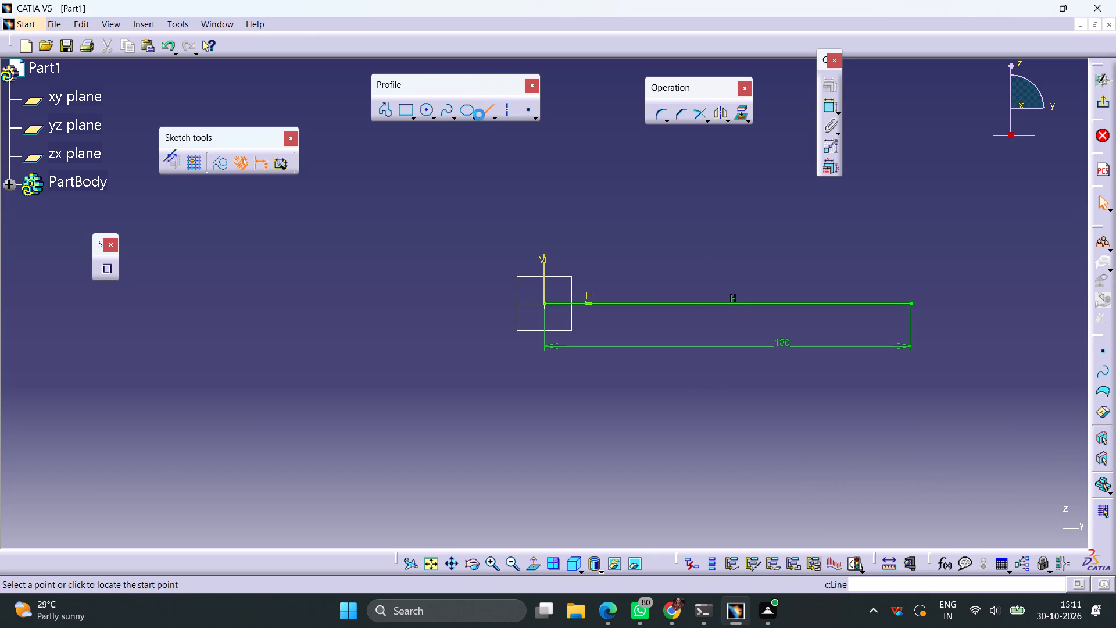
{"action": "left_click", "coordinate": [911, 305]}
{"action": "left_click", "coordinate": [913, 266]}
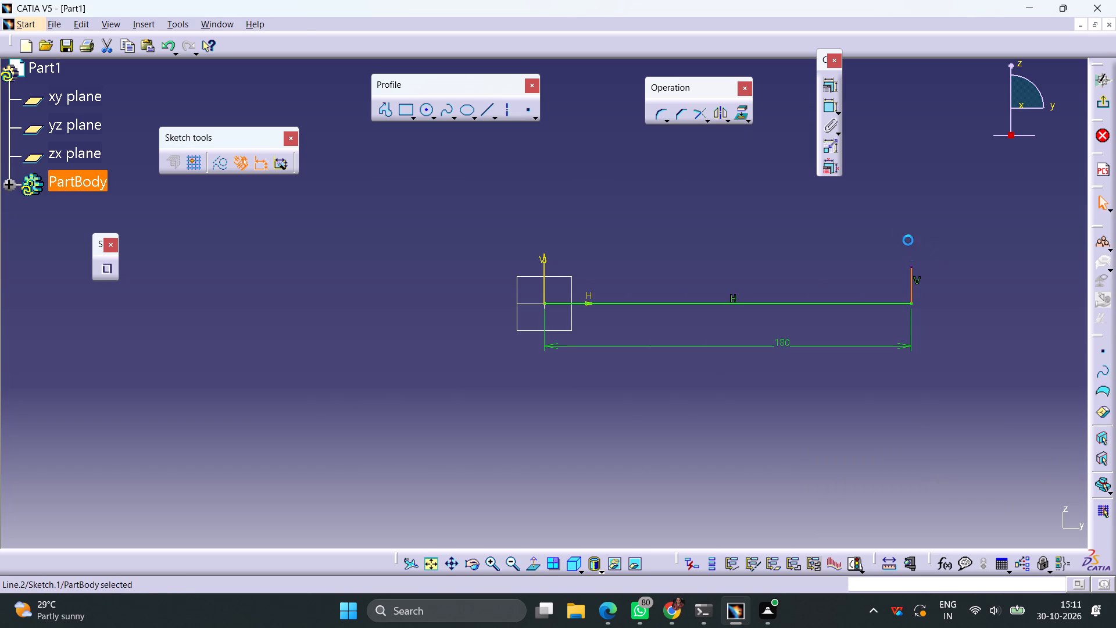
{"action": "left_click", "coordinate": [830, 103]}
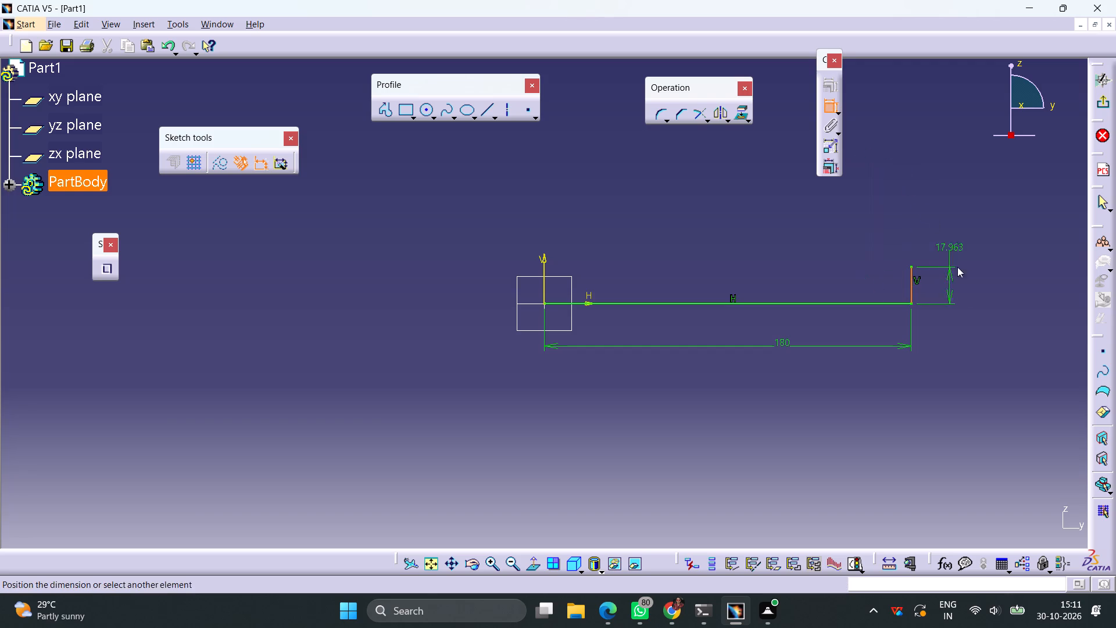
{"action": "left_click", "coordinate": [966, 294]}
{"action": "double_click", "coordinate": [972, 294]}
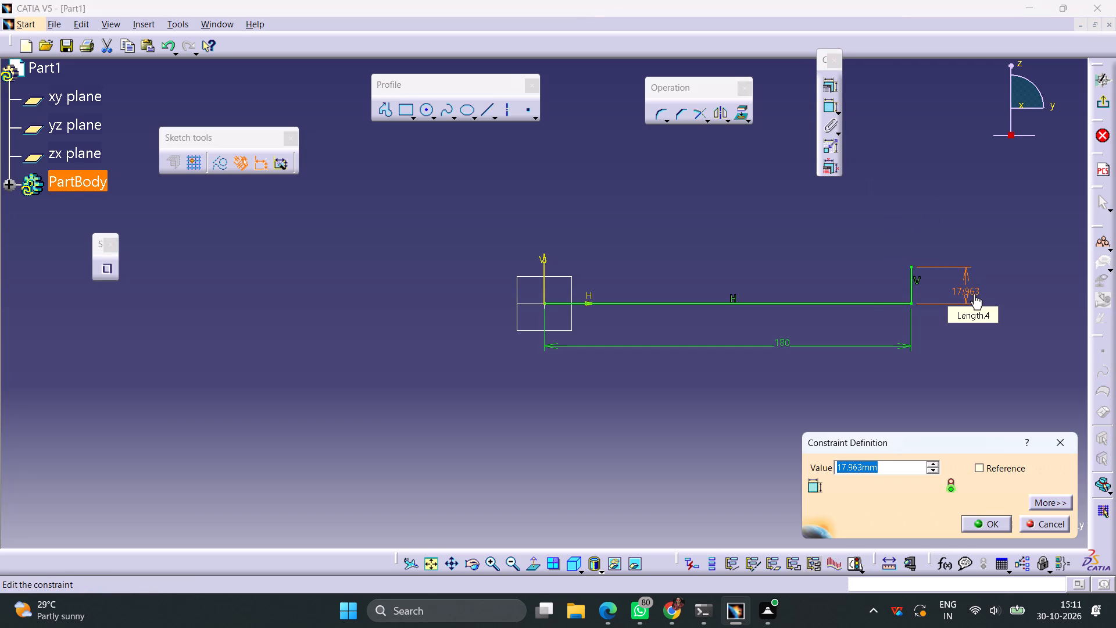
{"action": "type", "text": "22"}
{"action": "key", "text": "Return"}
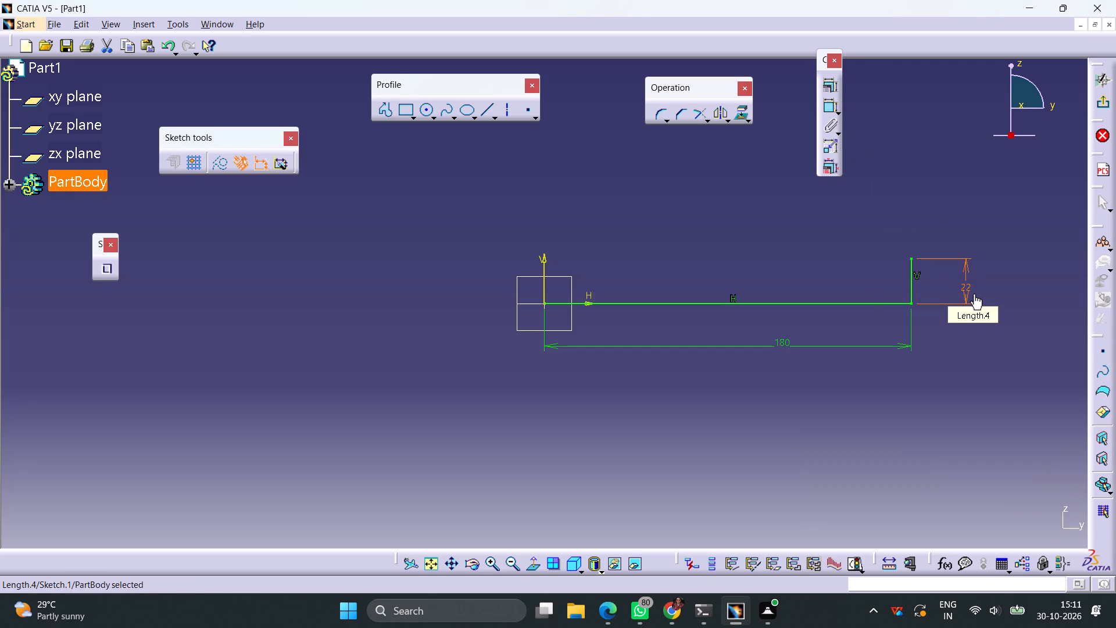
{"action": "left_click", "coordinate": [218, 512]}
Sketch a slanted line from the origin up toward the negative H side and dimension its length to 125 mm.
{"action": "left_click_drag", "start_coordinate": [481, 113], "coordinate": [491, 111]}
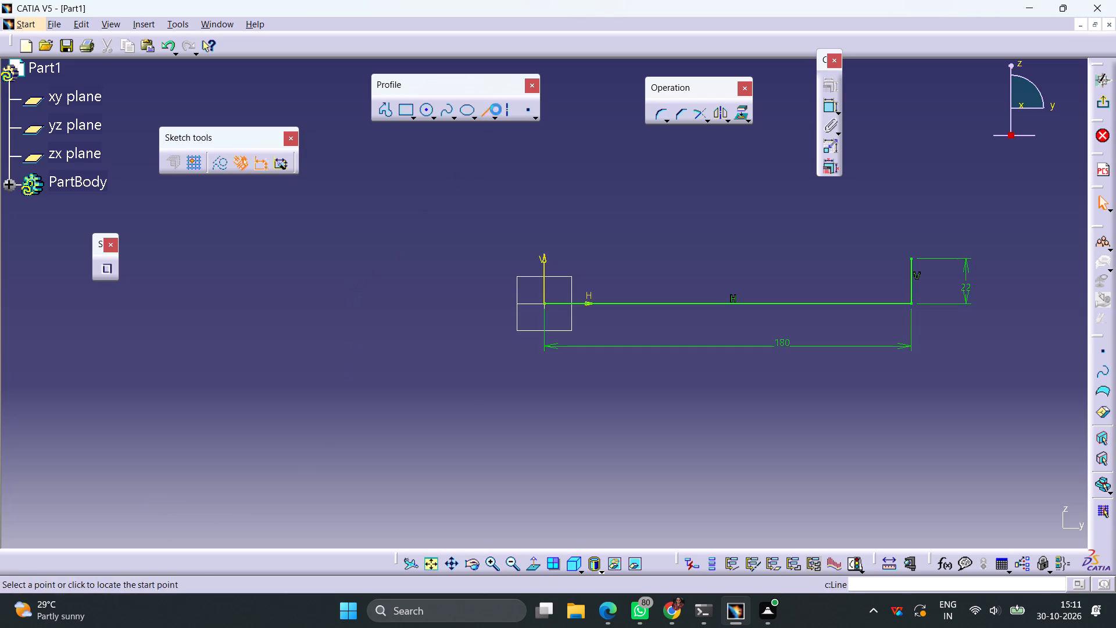
{"action": "left_click", "coordinate": [543, 302]}
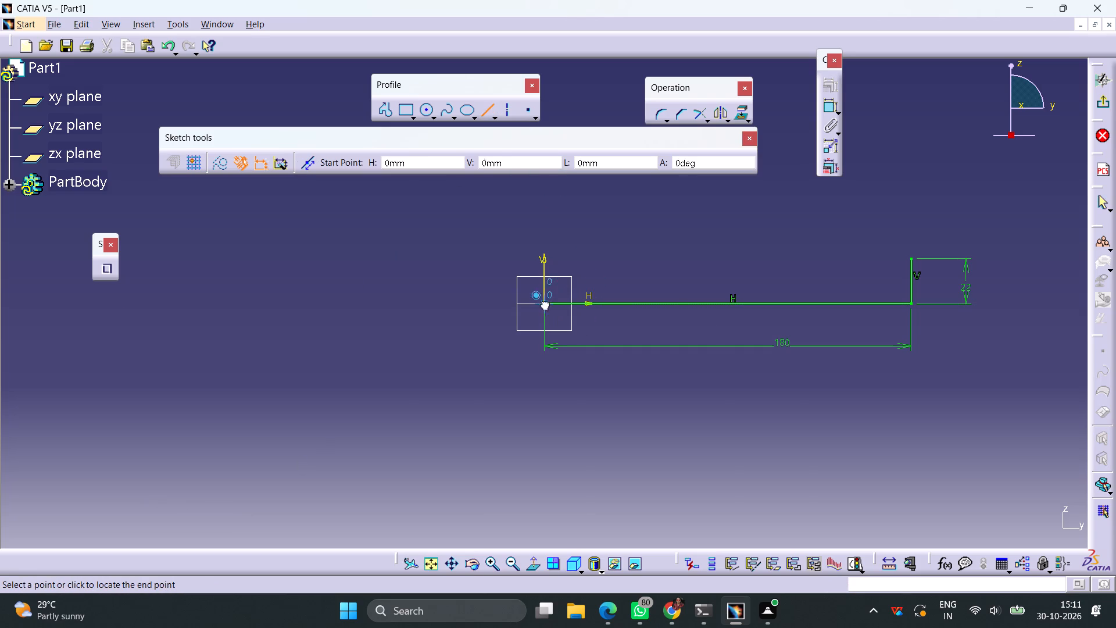
{"action": "left_click", "coordinate": [460, 204]}
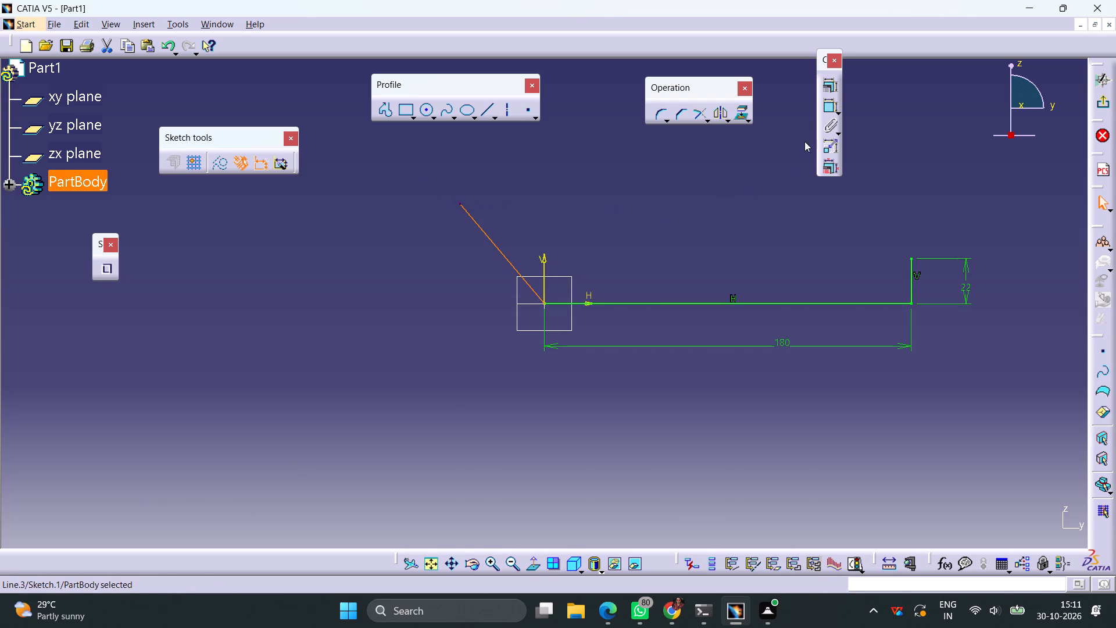
{"action": "left_click", "coordinate": [832, 105]}
{"action": "left_click", "coordinate": [419, 320]}
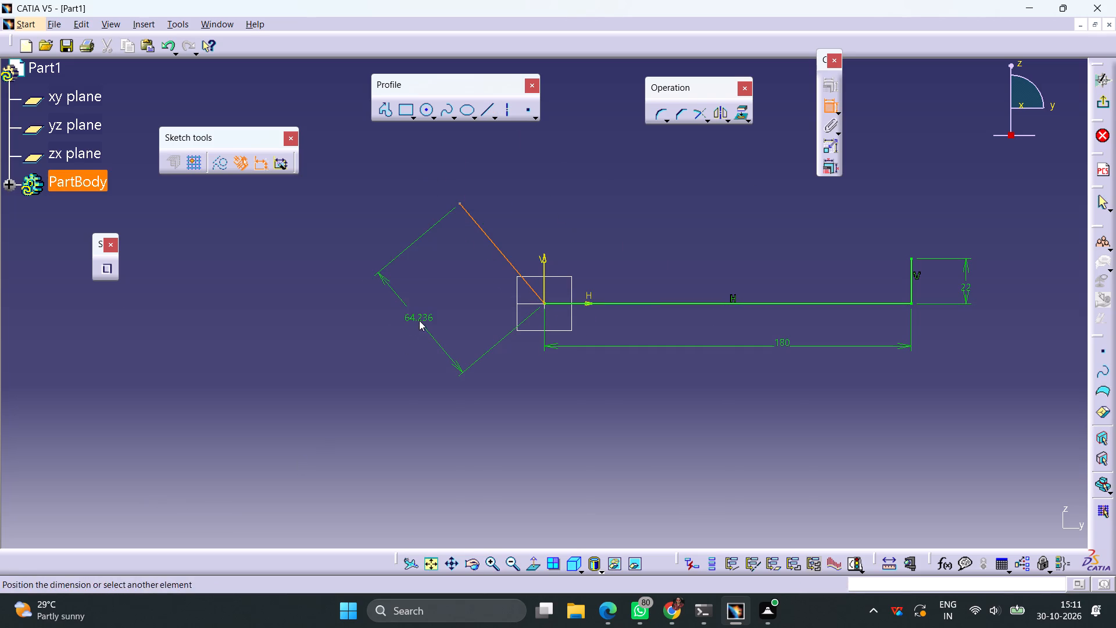
{"action": "double_click", "coordinate": [427, 315]}
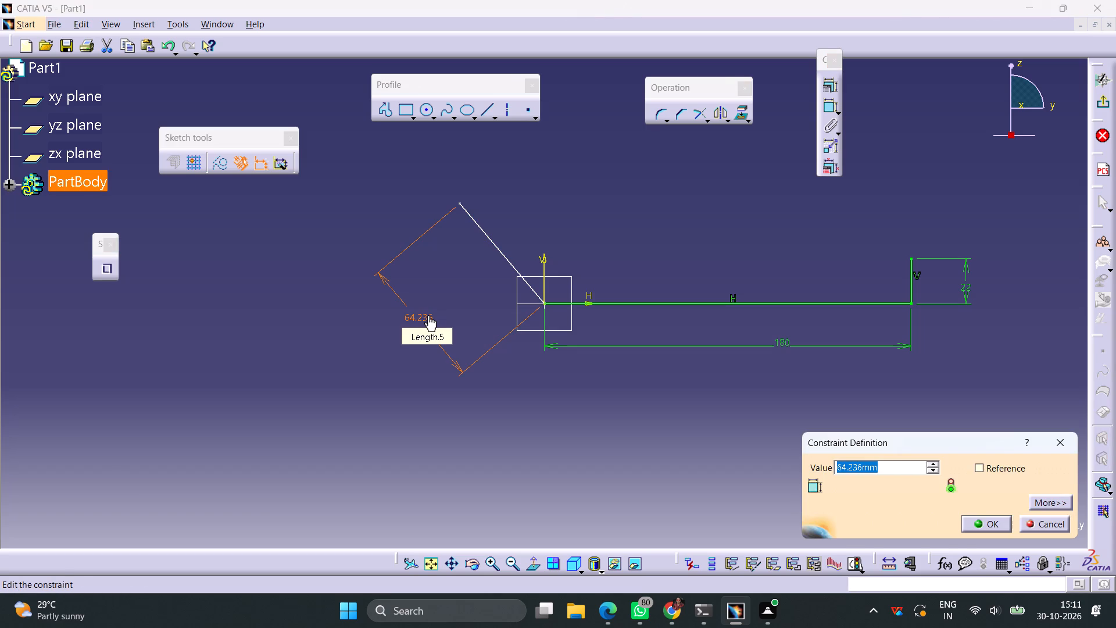
{"action": "type", "text": "125"}
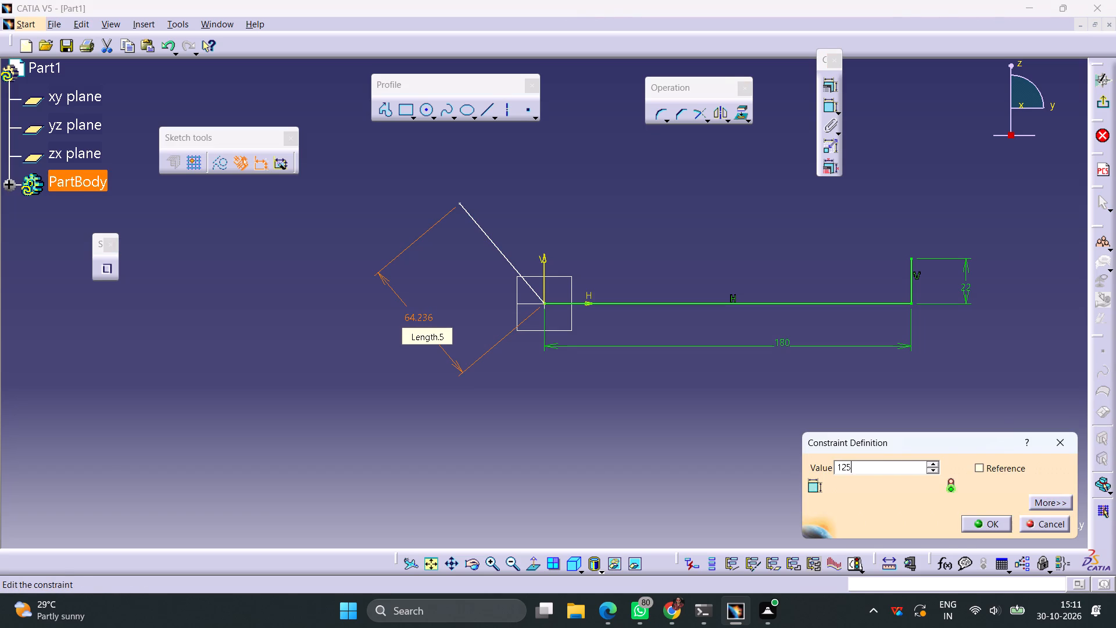
{"action": "key", "text": "Return"}
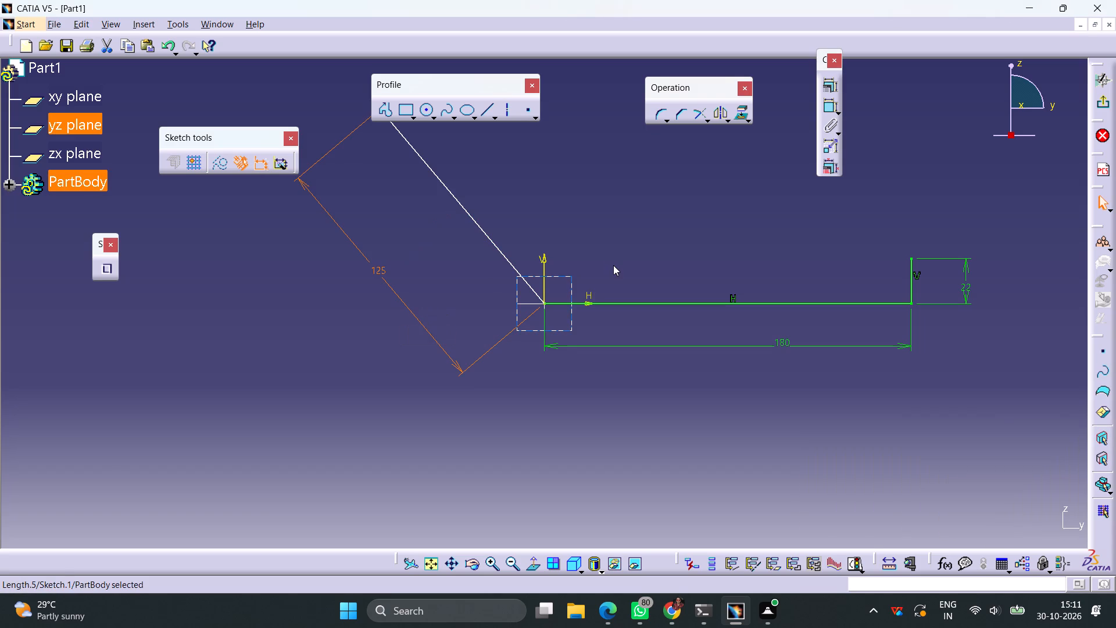
{"action": "left_click", "coordinate": [613, 265]}
Dimension the acute angle between the slanted line and the horizontal base line at 55 degrees.
{"action": "left_click", "coordinate": [510, 268]}
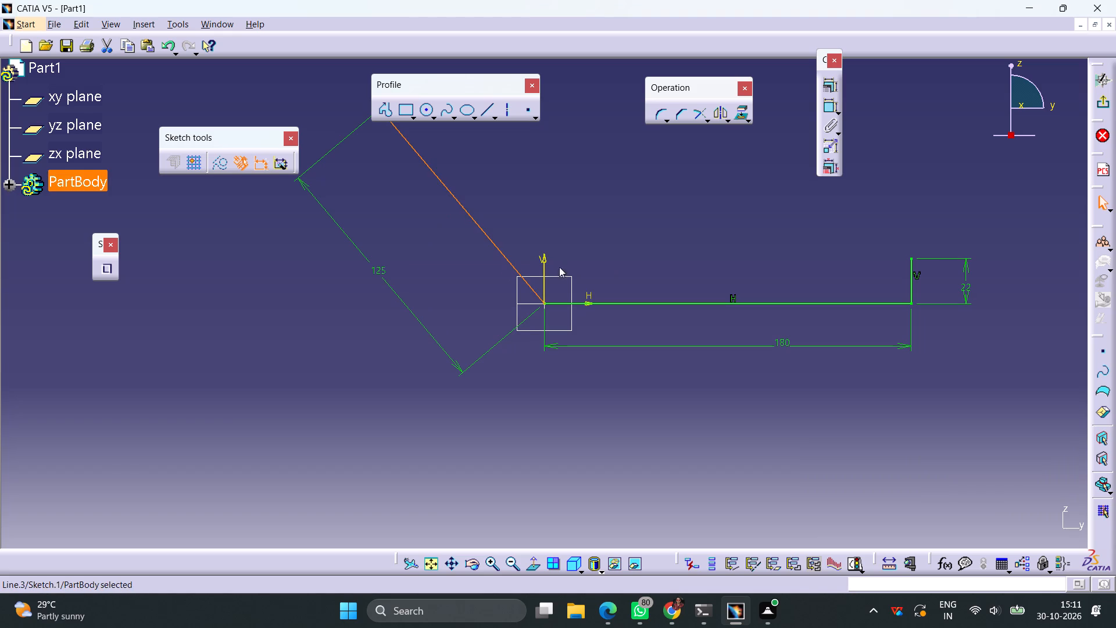
{"action": "left_click", "coordinate": [828, 108]}
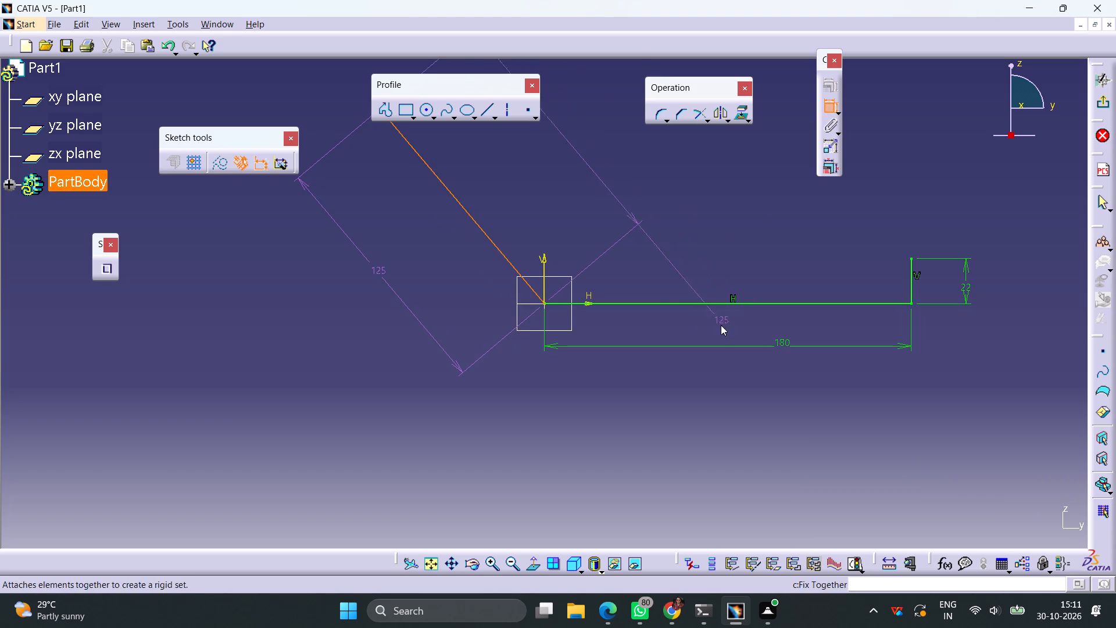
{"action": "left_click", "coordinate": [644, 303]}
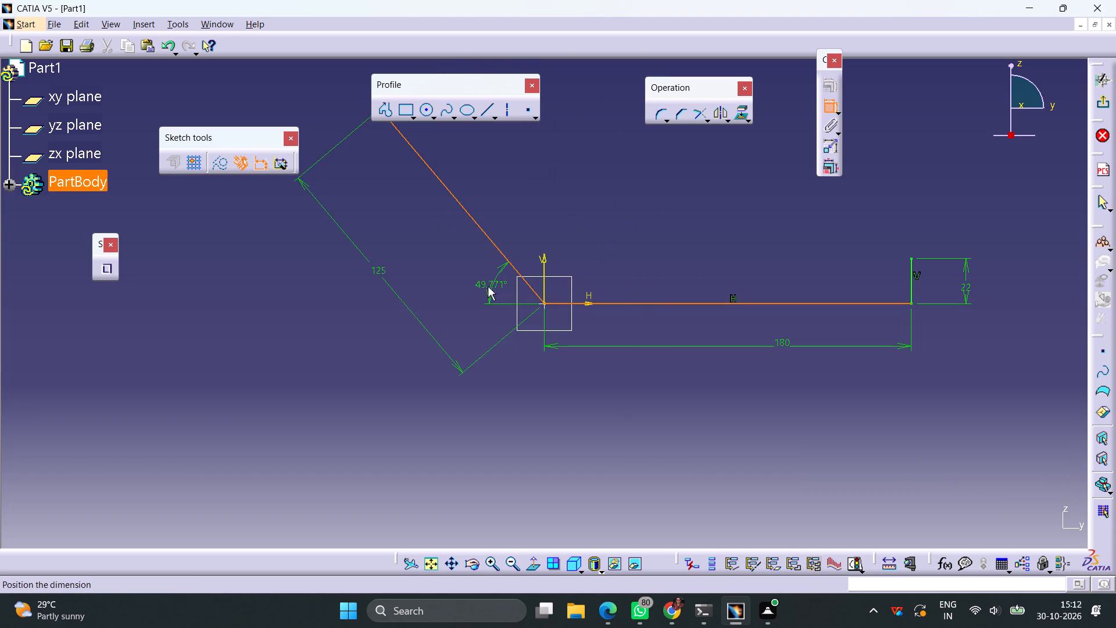
{"action": "left_click", "coordinate": [480, 284]}
{"action": "double_click", "coordinate": [478, 281]}
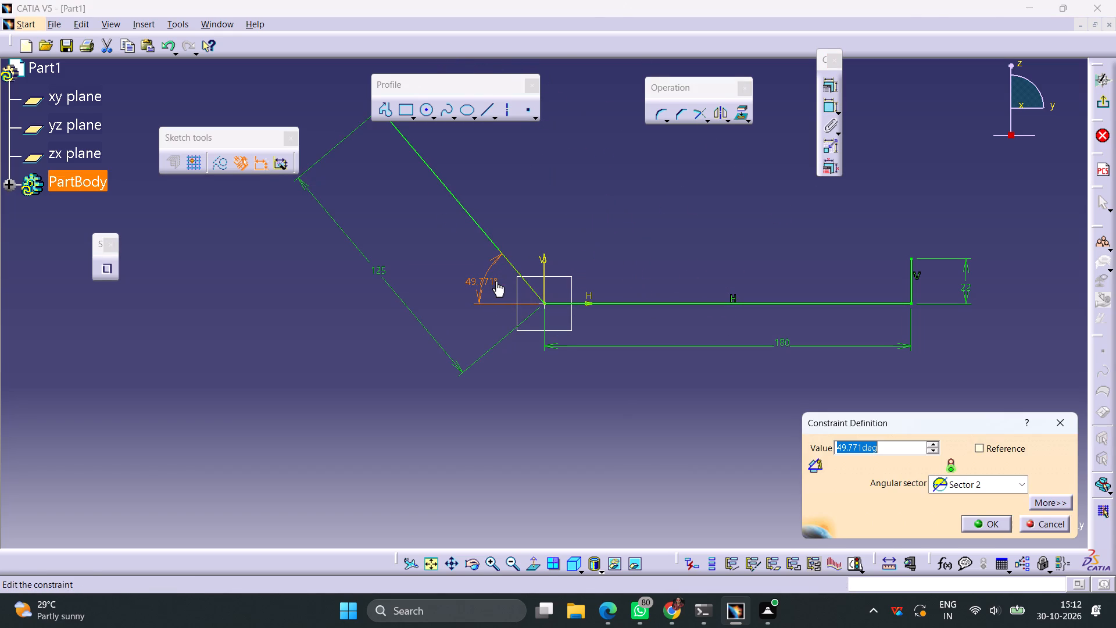
{"action": "type", "text": "55"}
{"action": "key", "text": "Return"}
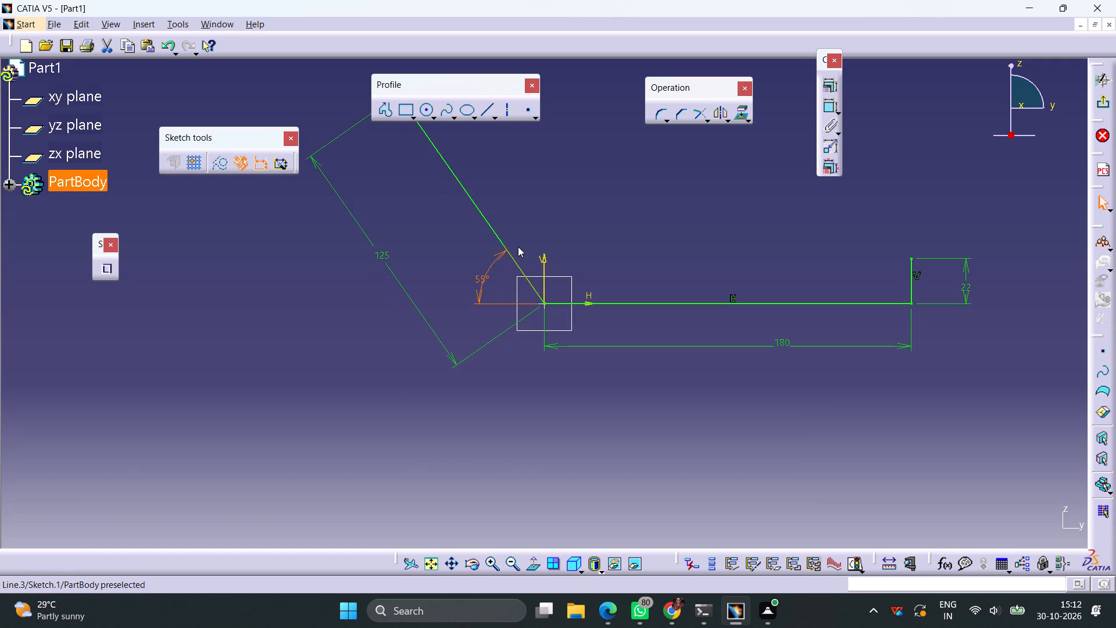
Sketch a line perpendicular to the 125 mm slanted line from its upper end toward positive H and dimension its length to 55 mm.
{"action": "middle_click_drag", "start_coordinate": [578, 213], "coordinate": [576, 225], "text": "ctrl"}
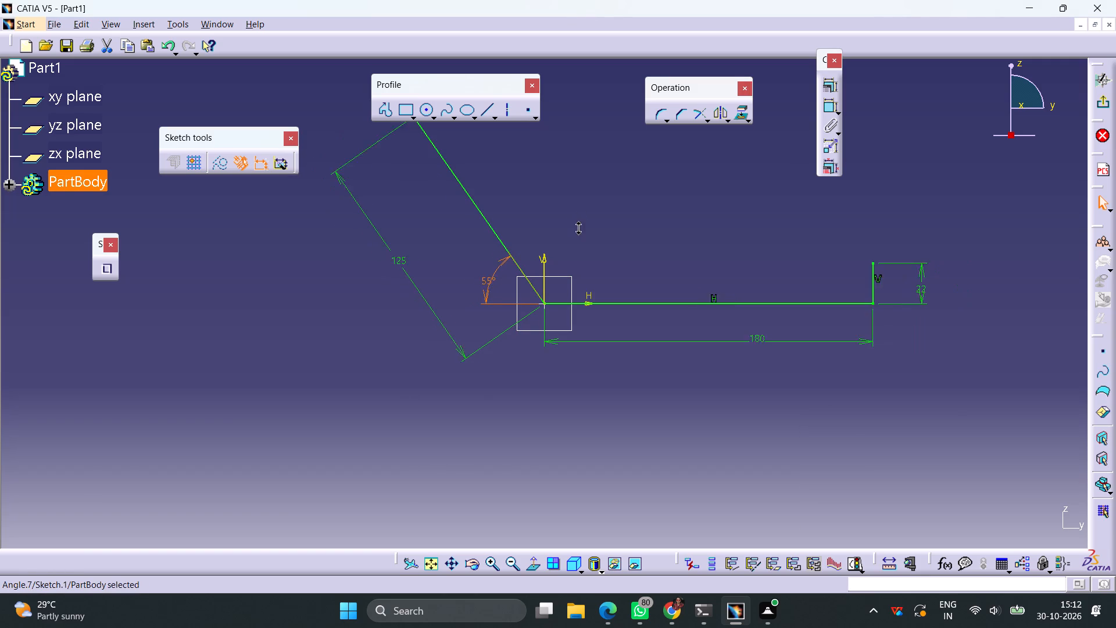
{"action": "middle_click_drag", "start_coordinate": [576, 225], "coordinate": [574, 229], "text": "ctrl"}
{"action": "middle_click_drag", "start_coordinate": [581, 194], "coordinate": [573, 327]}
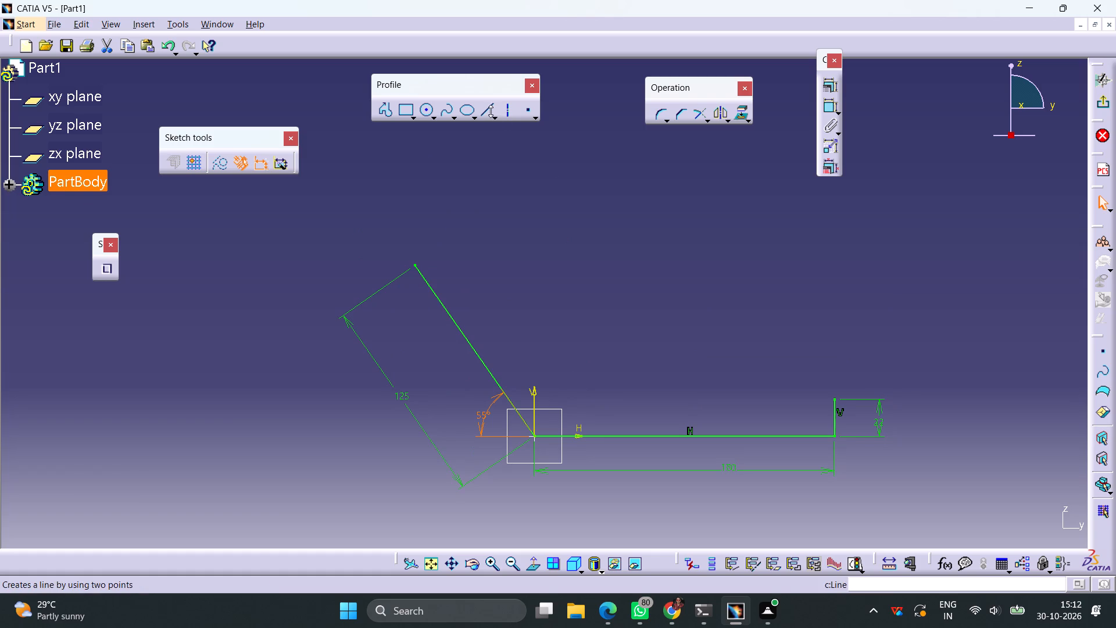
{"action": "left_click", "coordinate": [483, 111]}
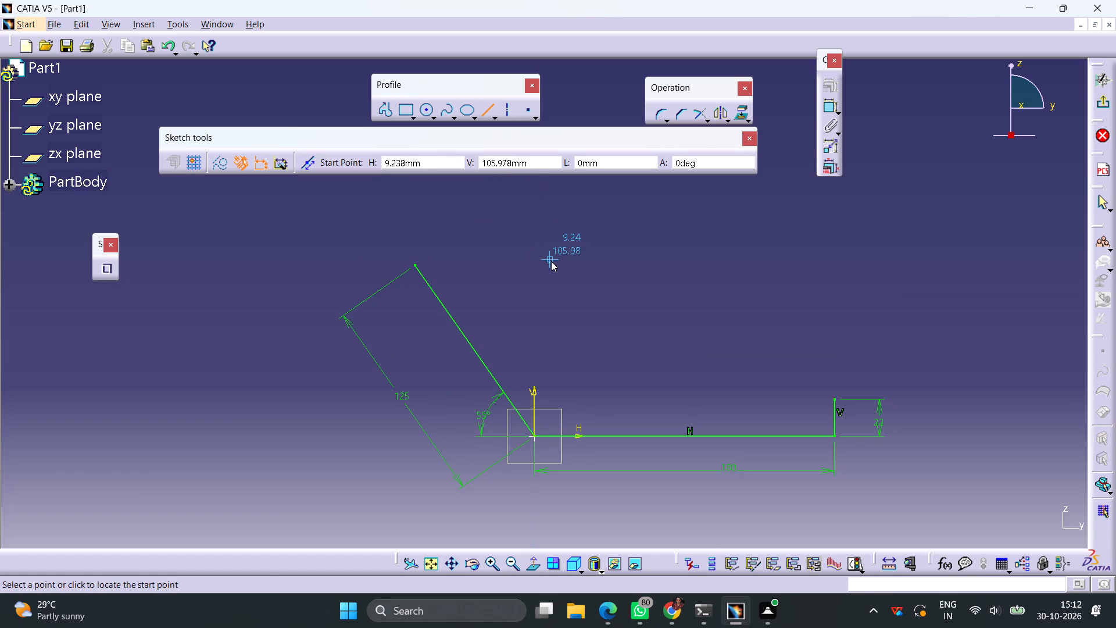
{"action": "left_click", "coordinate": [417, 265]}
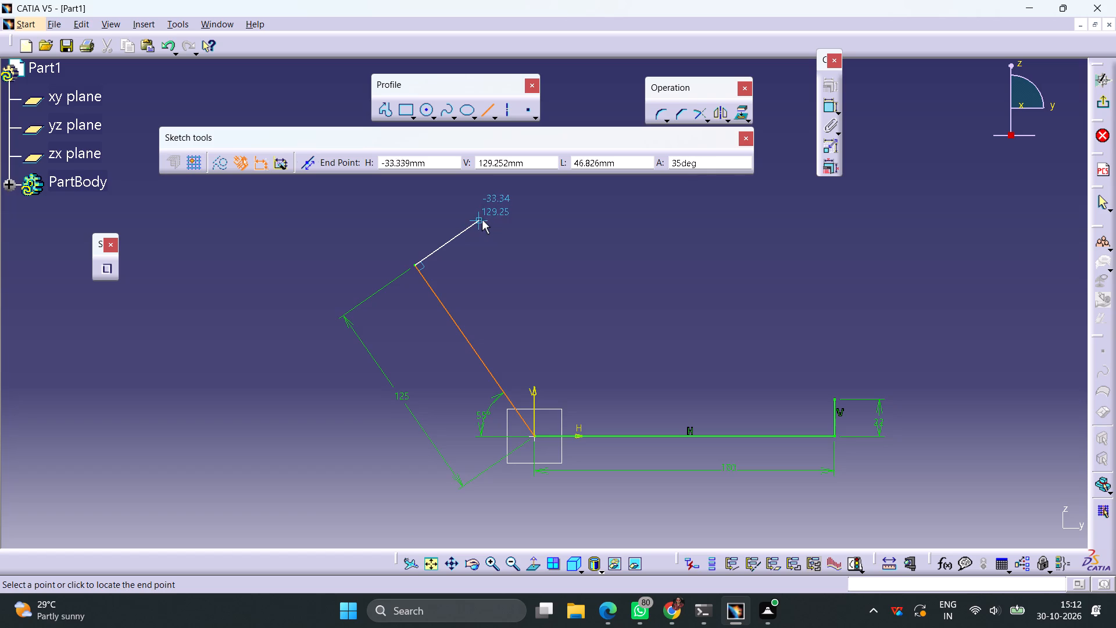
{"action": "left_click", "coordinate": [485, 220]}
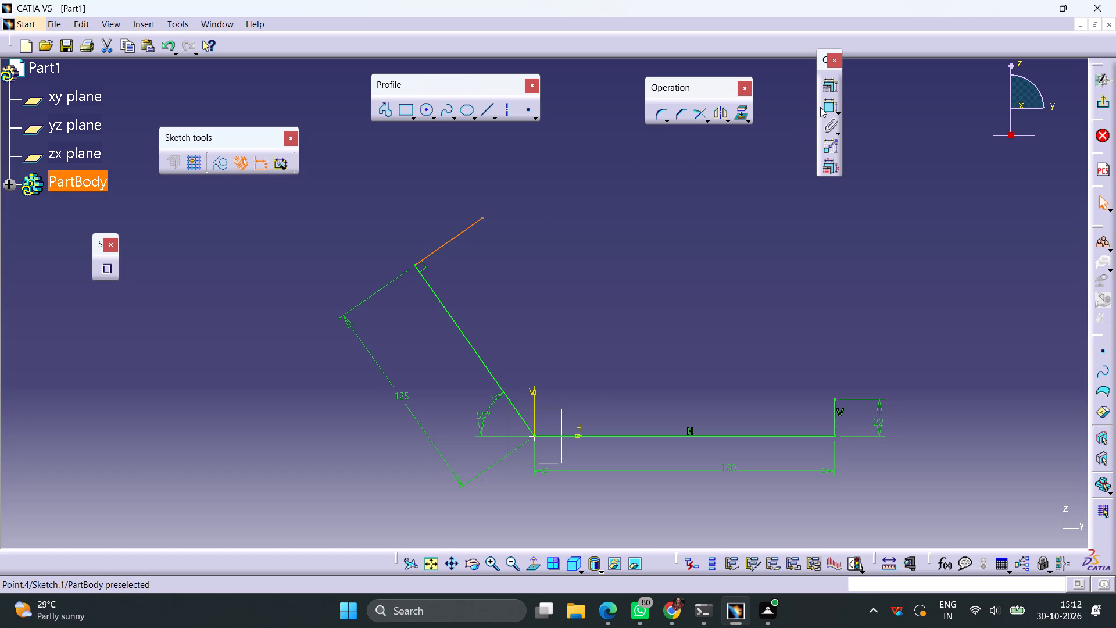
{"action": "left_click", "coordinate": [822, 107]}
{"action": "left_click", "coordinate": [444, 201]}
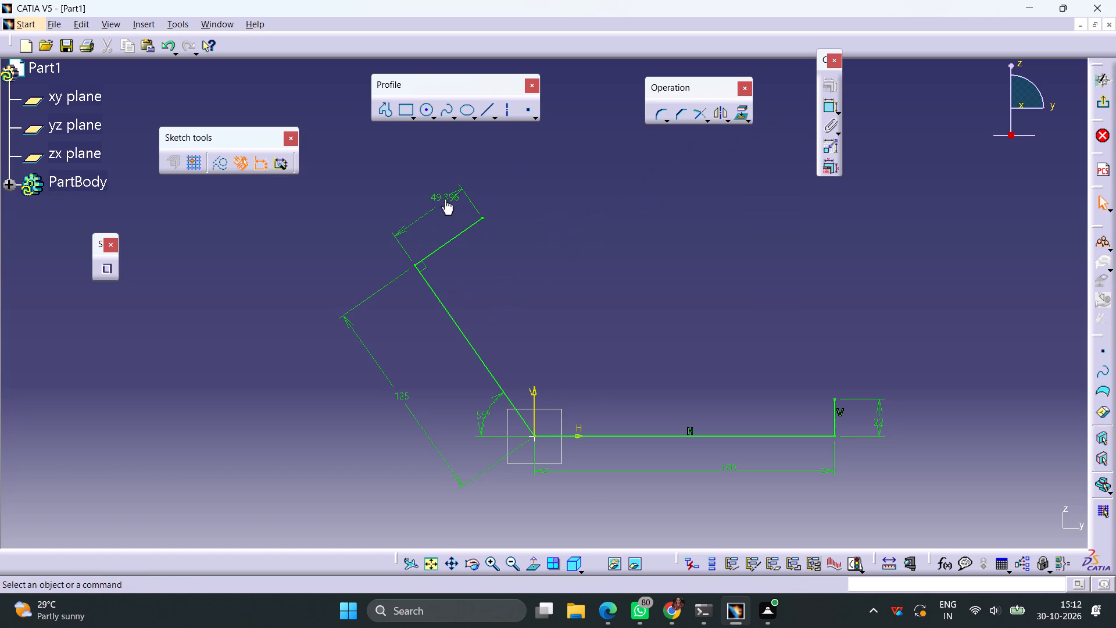
{"action": "double_click", "coordinate": [444, 197]}
{"action": "type", "text": "55"}
{"action": "key", "text": "Return"}
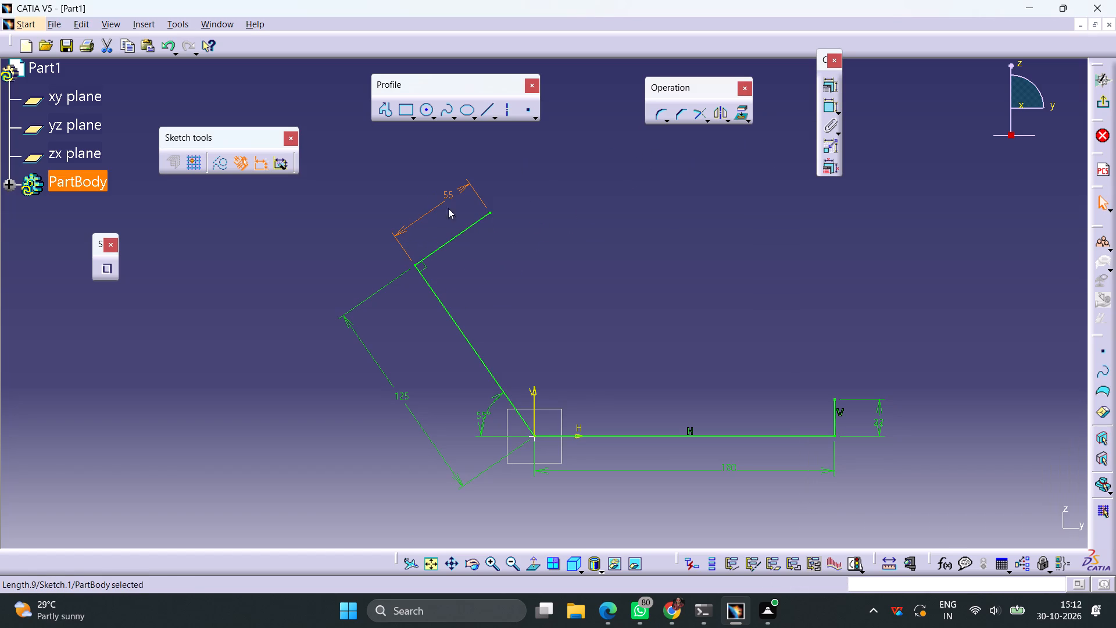
Sketch a downward line parallel to the slanted line from the far end of the 55 mm line and dimension its length to 20 mm.
{"action": "left_click", "coordinate": [485, 114]}
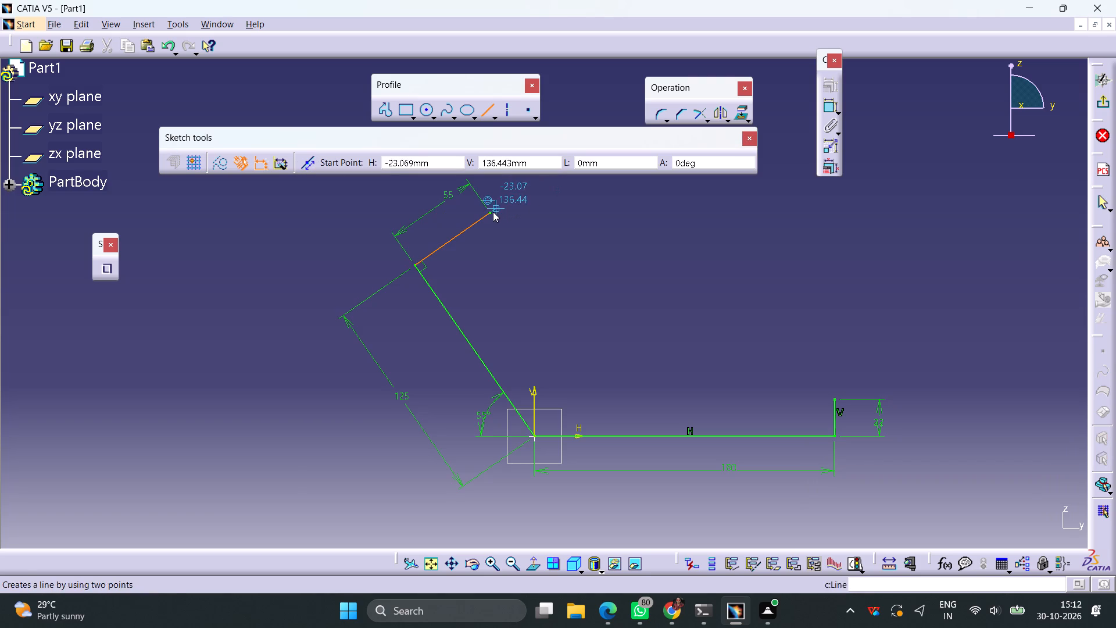
{"action": "left_click", "coordinate": [489, 212]}
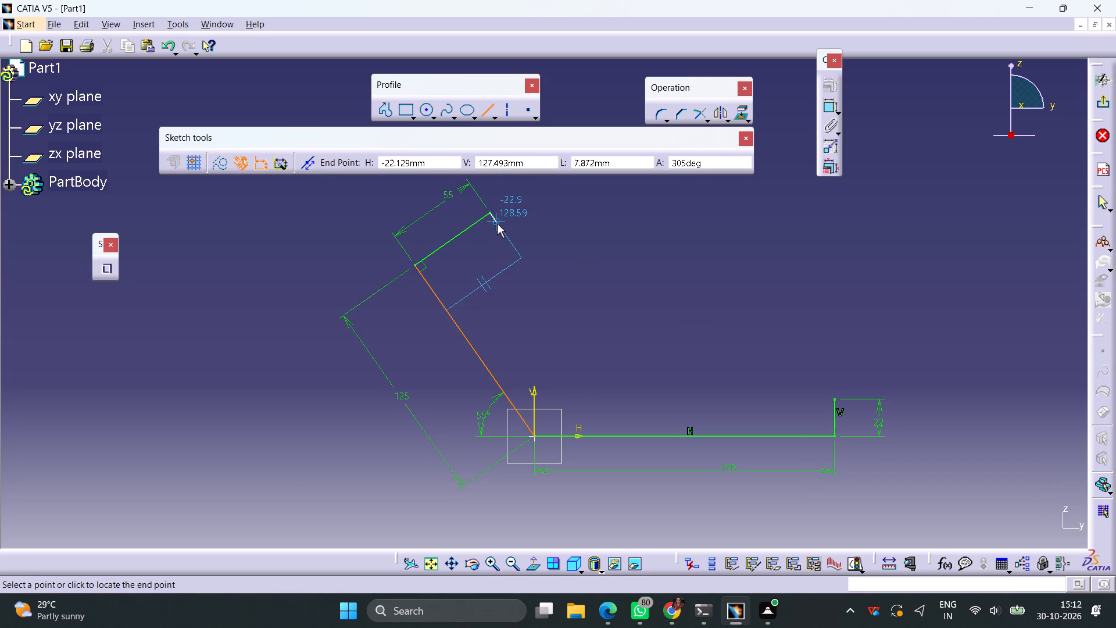
{"action": "left_click", "coordinate": [502, 234]}
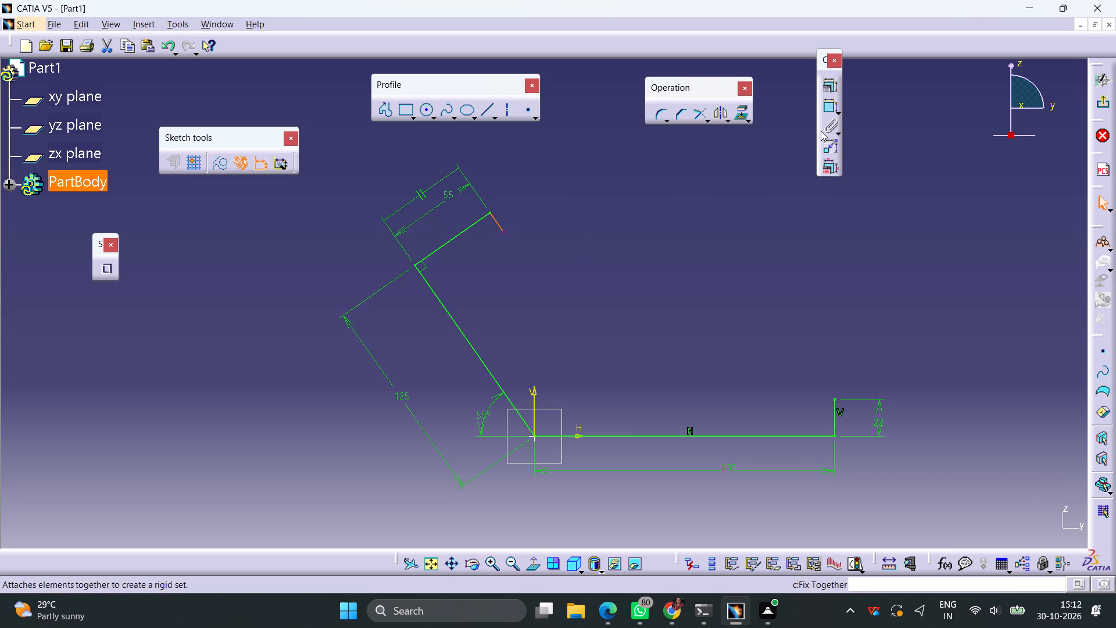
{"action": "left_click", "coordinate": [828, 110]}
{"action": "left_click", "coordinate": [550, 186]}
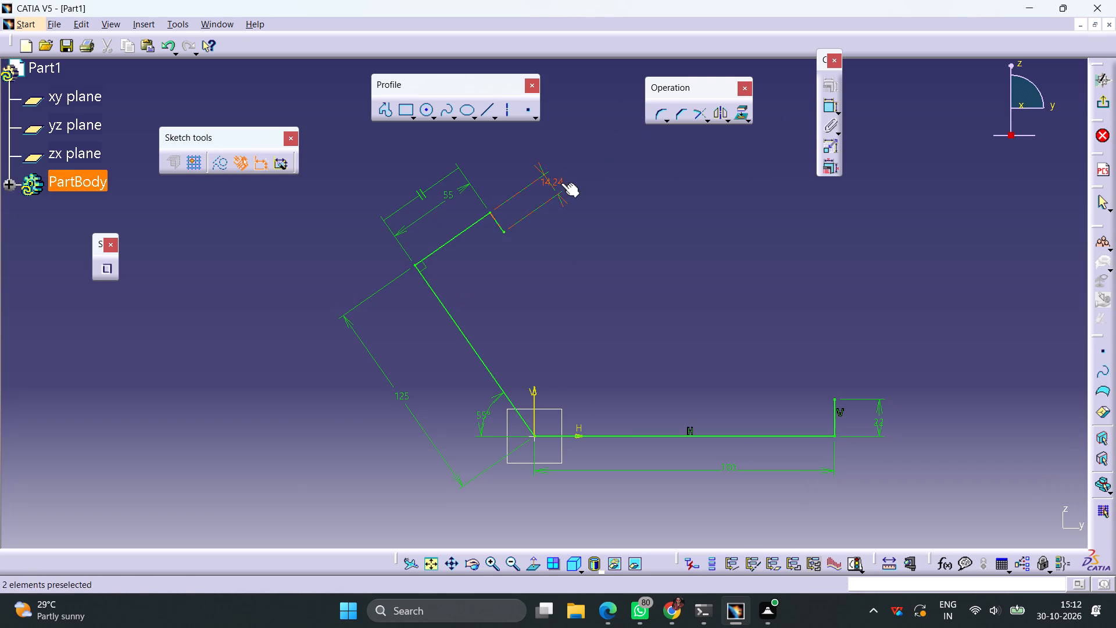
{"action": "double_click", "coordinate": [561, 183]}
{"action": "type", "text": "20"}
{"action": "key", "text": "Return"}
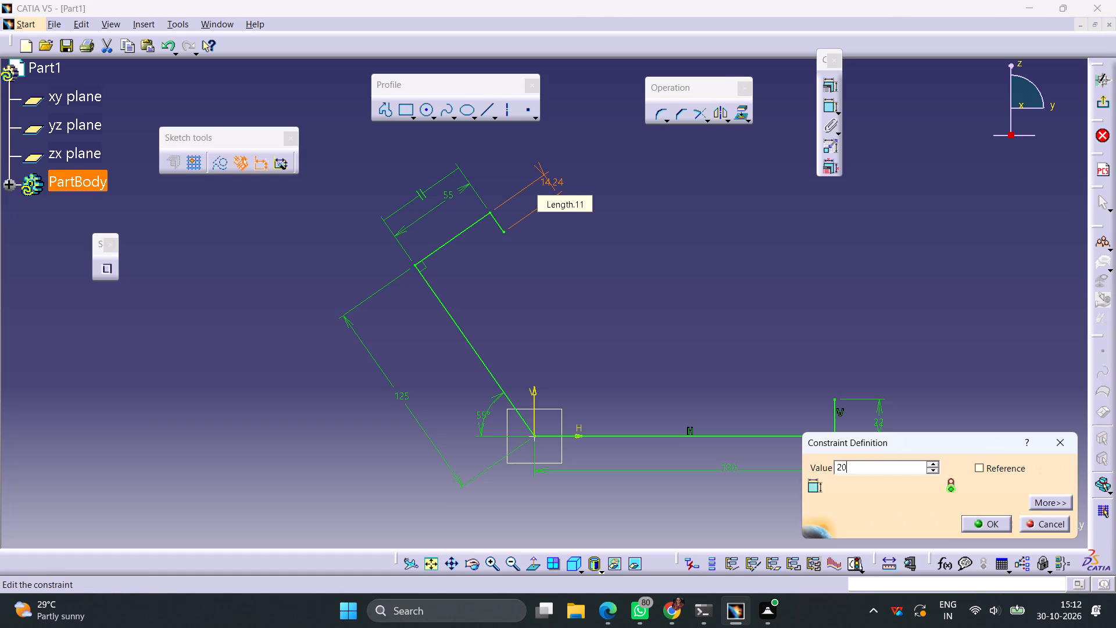
Sketch a line parallel to the 55 mm line from the 20 mm line's lower end, and dimension its free end 22 mm from the slanted line.
{"action": "left_click", "coordinate": [485, 113]}
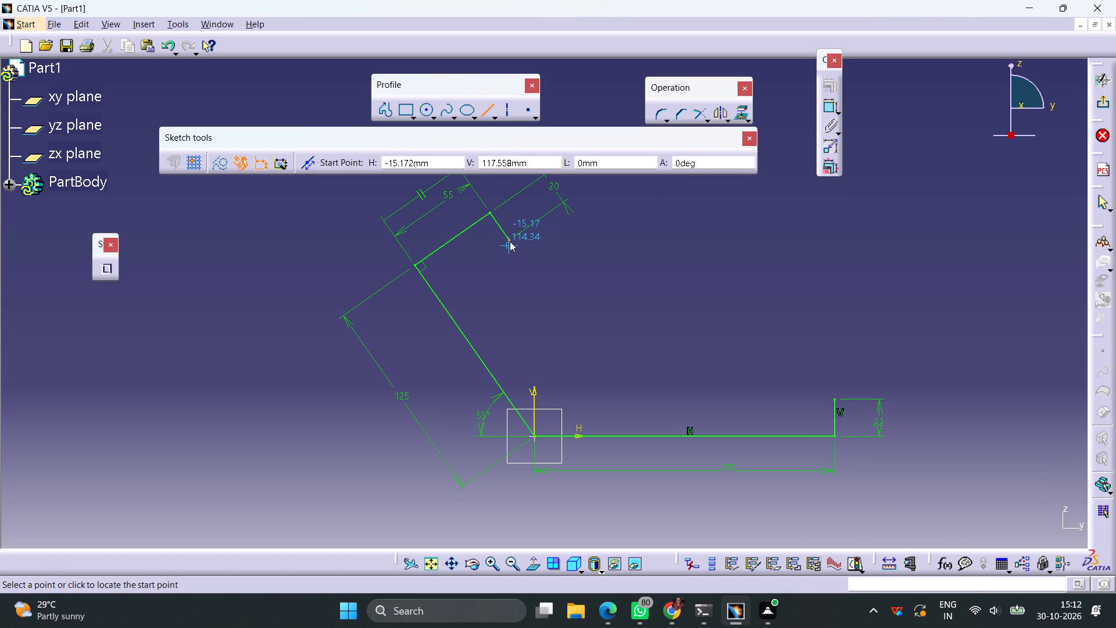
{"action": "left_click", "coordinate": [510, 241]}
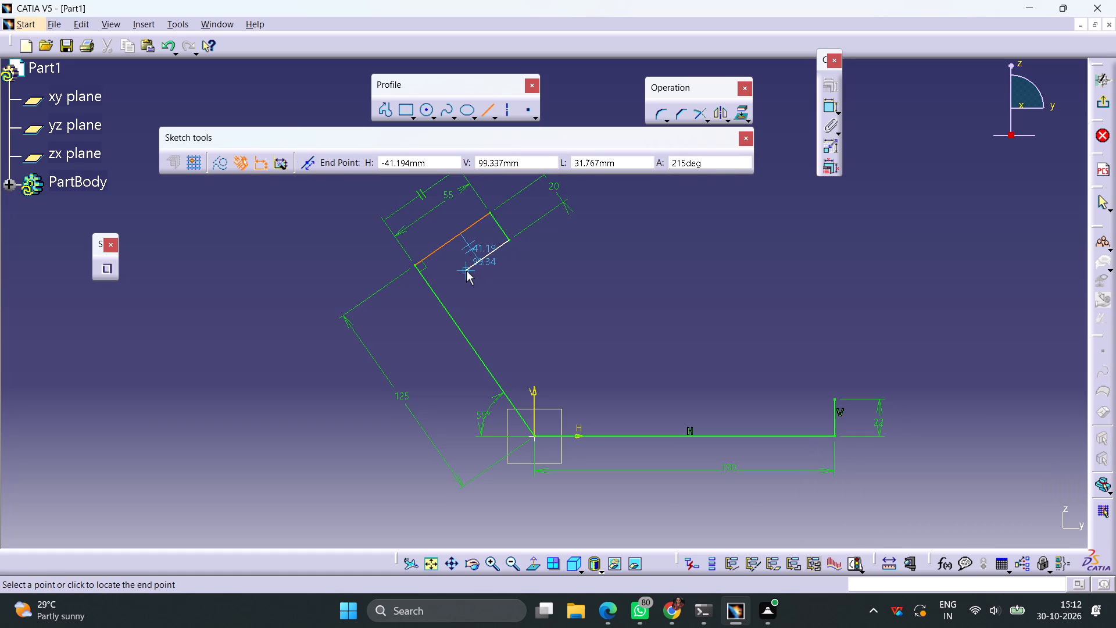
{"action": "left_click", "coordinate": [467, 271]}
{"action": "left_click", "coordinate": [525, 277]}
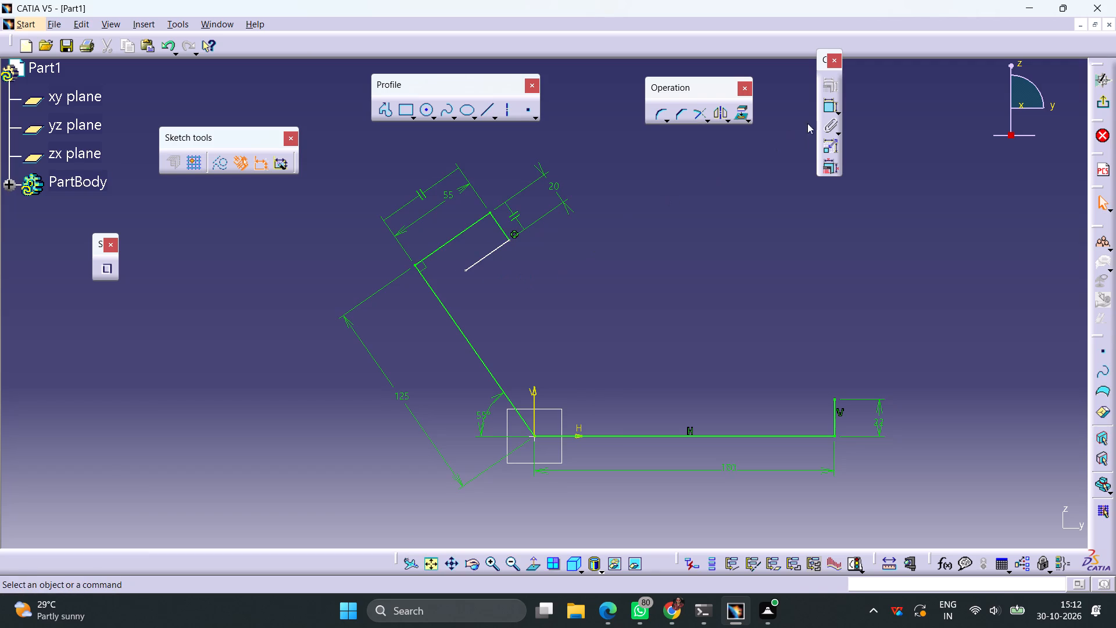
{"action": "left_click", "coordinate": [822, 109]}
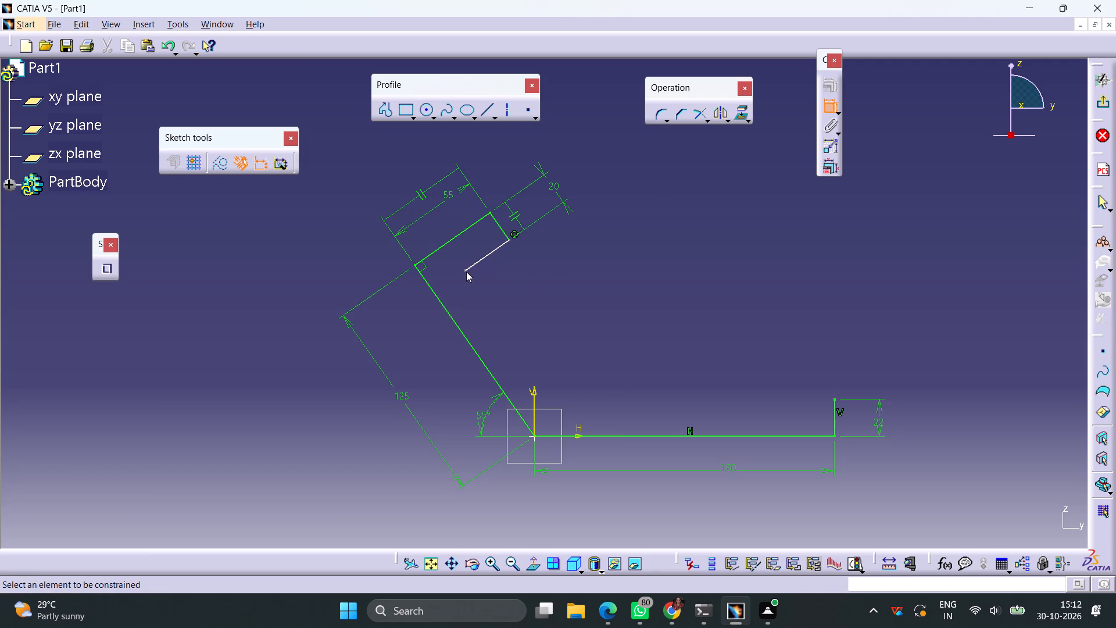
{"action": "left_click", "coordinate": [464, 270]}
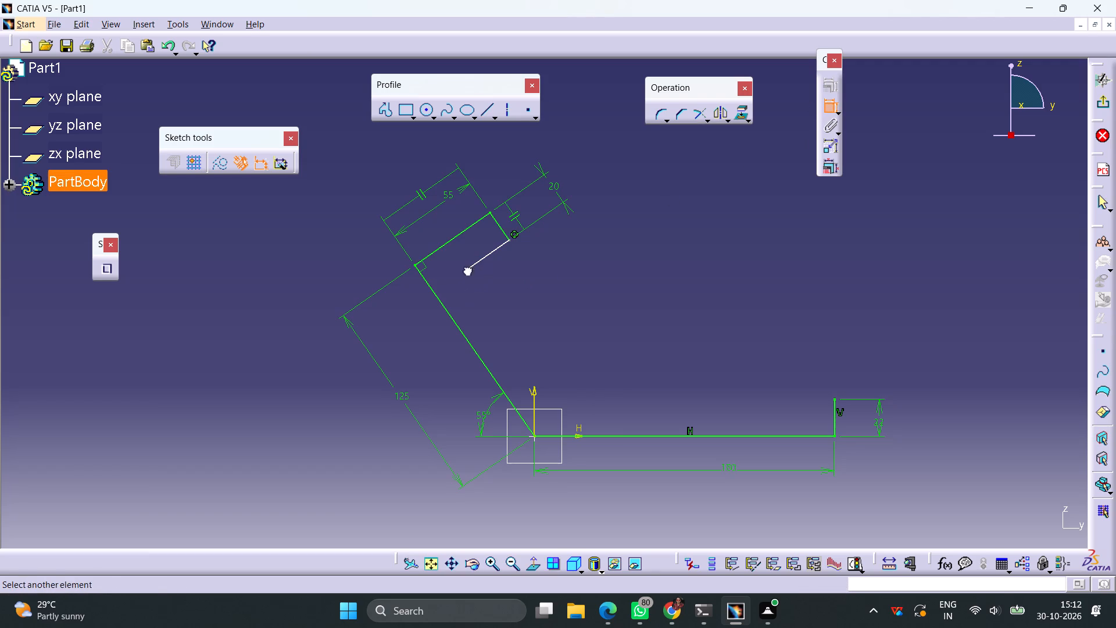
{"action": "left_click", "coordinate": [466, 268]}
{"action": "left_click", "coordinate": [439, 296]}
{"action": "left_click", "coordinate": [413, 312]}
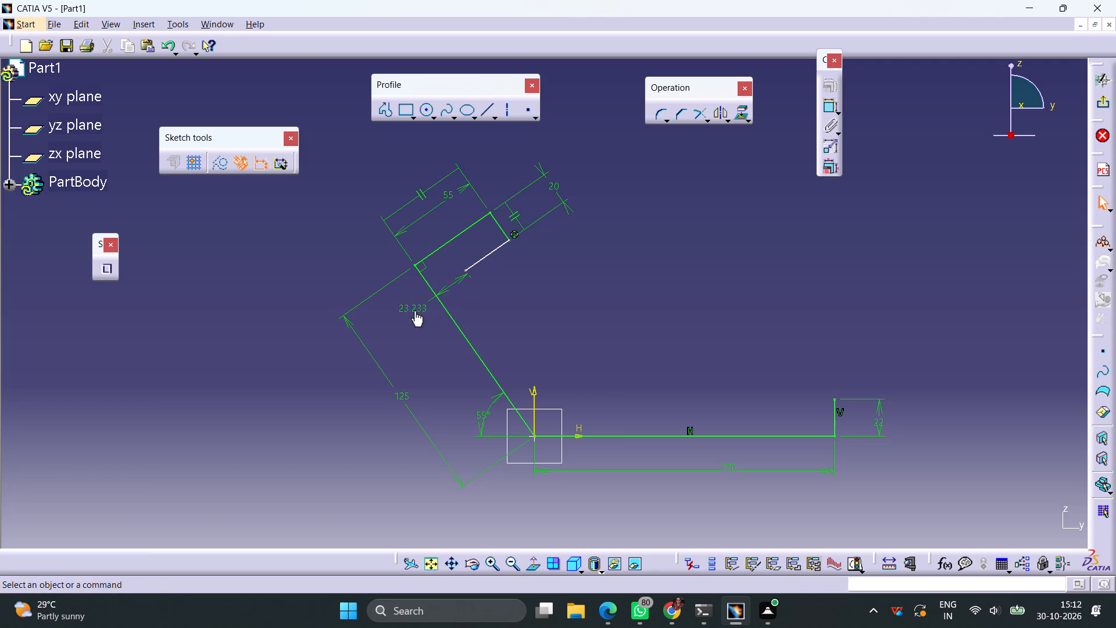
{"action": "double_click", "coordinate": [410, 308]}
{"action": "type", "text": "22"}
{"action": "key", "text": "Return"}
{"action": "left_click", "coordinate": [537, 271]}
Pull the newest parallel line away from the 20 mm line and constrain their adjacent endpoints with Coincidence.
{"action": "left_click_drag", "start_coordinate": [492, 248], "coordinate": [509, 261]}
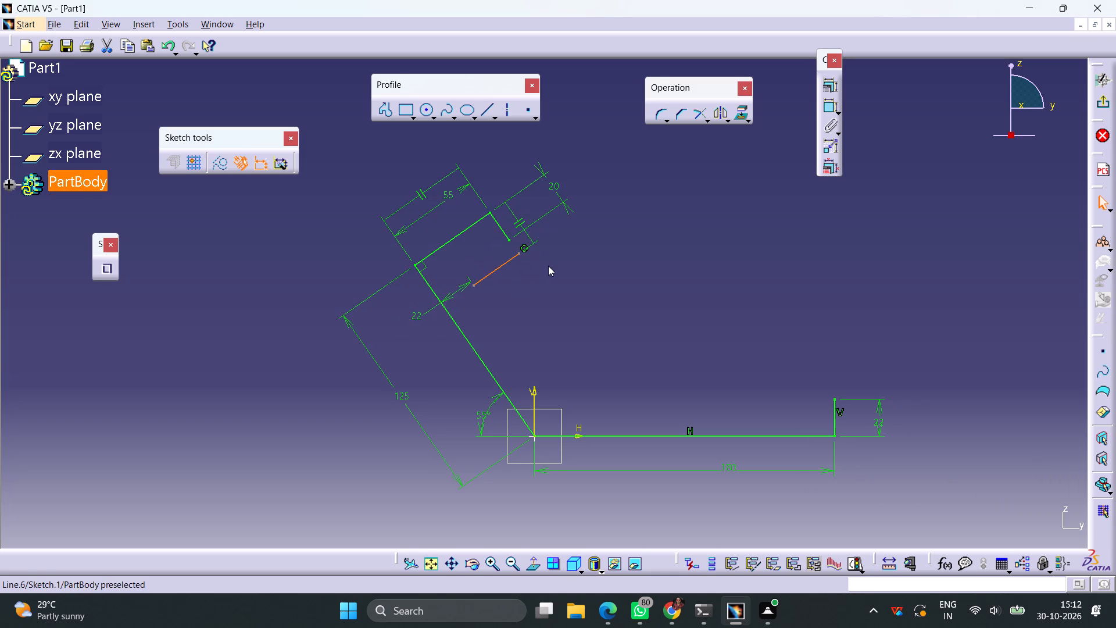
{"action": "left_click", "coordinate": [549, 266]}
{"action": "left_click", "coordinate": [518, 253]}
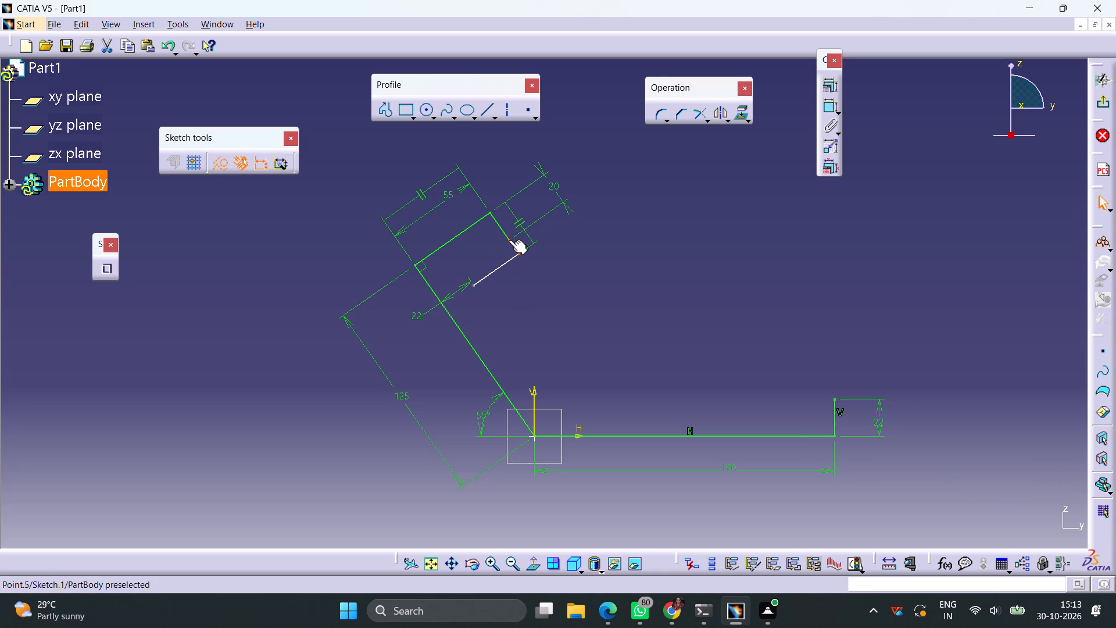
{"action": "left_click", "coordinate": [509, 240], "text": "ctrl"}
{"action": "left_click", "coordinate": [827, 82]}
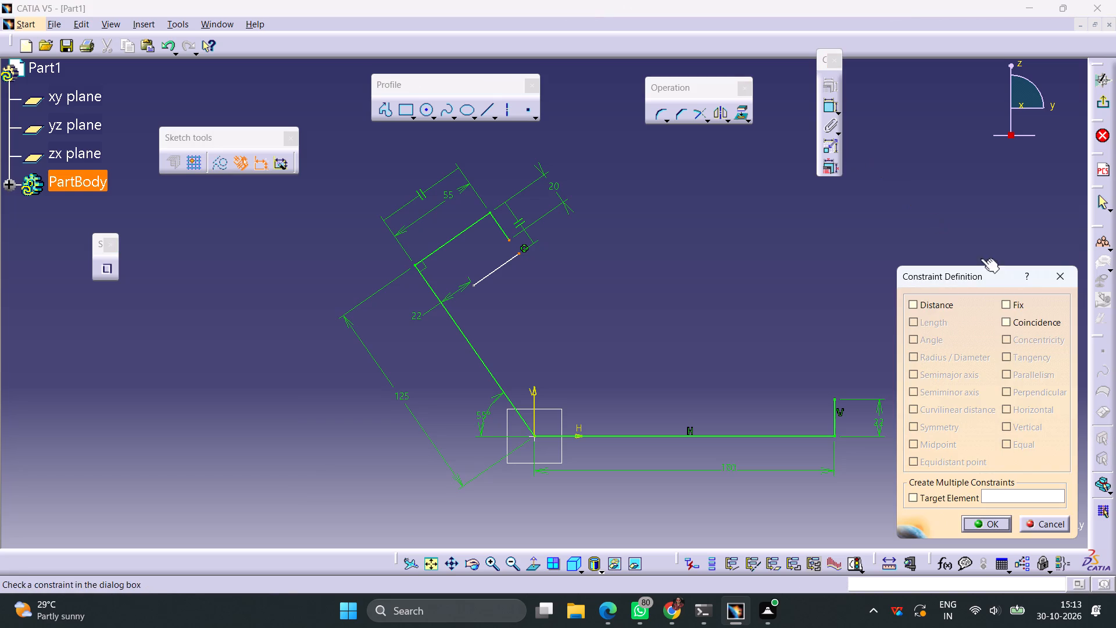
{"action": "left_click", "coordinate": [1028, 323]}
{"action": "left_click", "coordinate": [979, 517]}
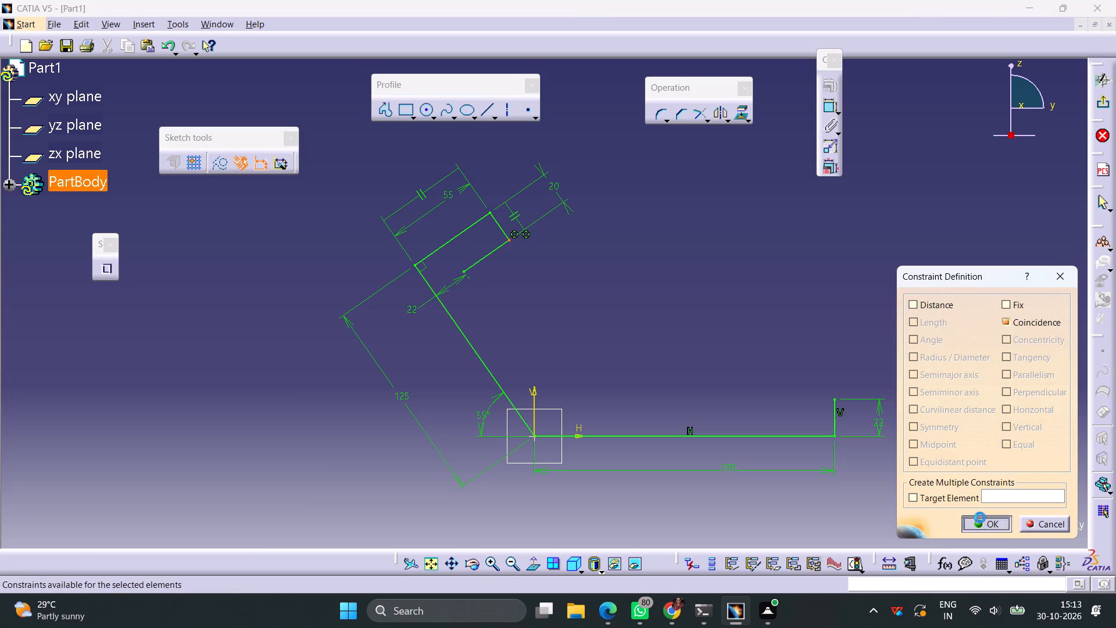
{"action": "left_click", "coordinate": [745, 311]}
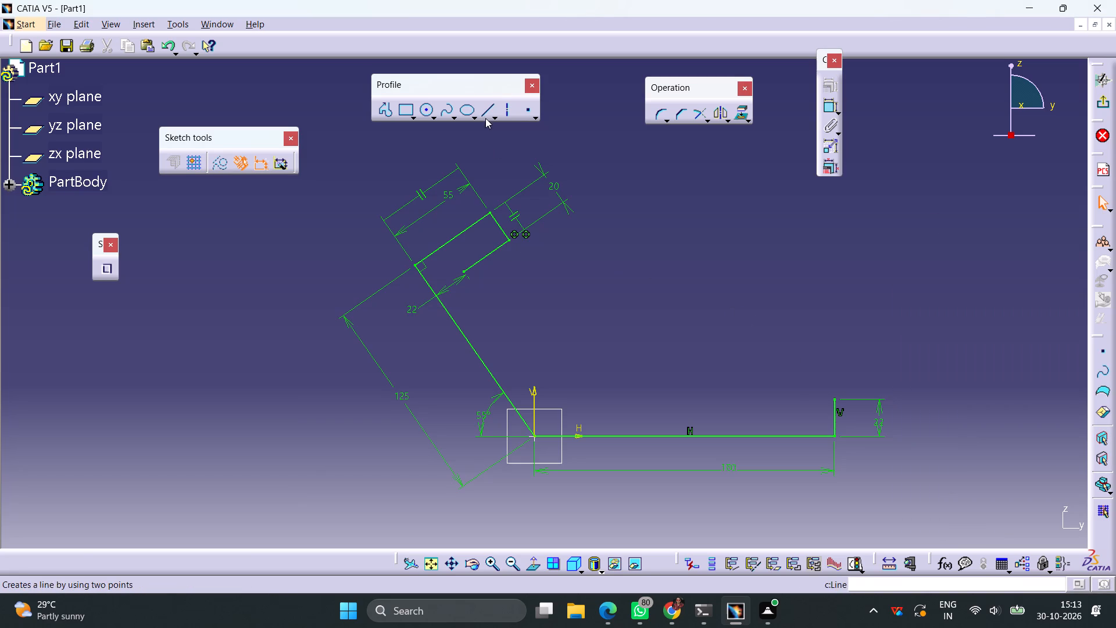
Sketch an inner line about 94 mm long, parallel to the 125 mm slanted line, from the short line's free end down to V 22 mm.
{"action": "left_click", "coordinate": [485, 115]}
{"action": "left_click", "coordinate": [463, 273]}
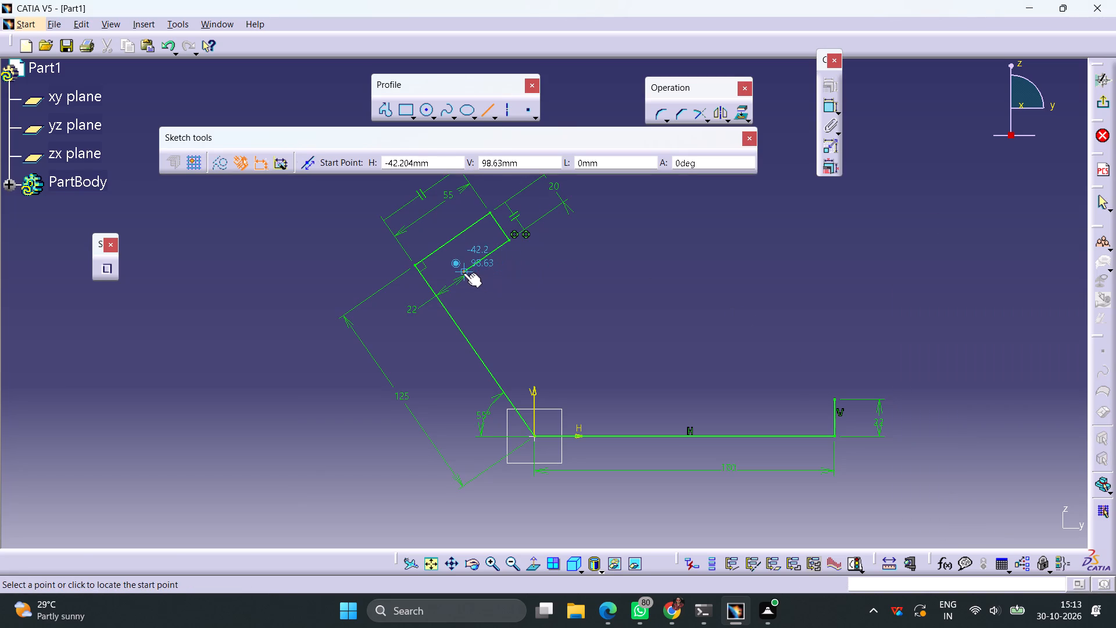
{"action": "left_click", "coordinate": [553, 400]}
{"action": "left_click", "coordinate": [627, 359]}
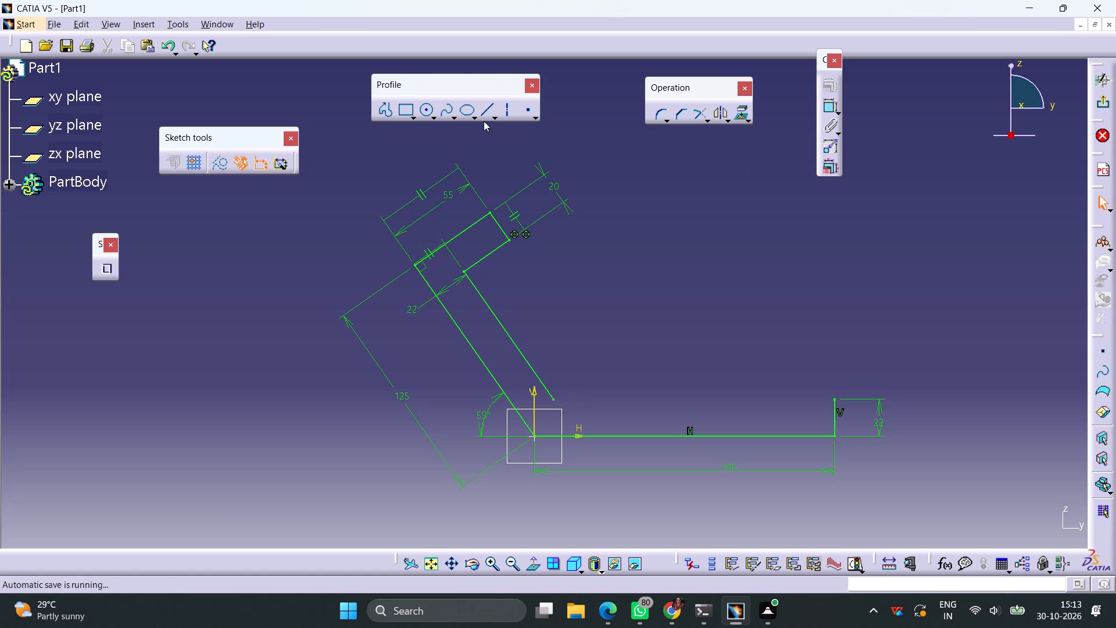
Sketch a short horizontal line from the inner slanted line's lower end toward positive H, ending about 141 mm from the 22 mm vertical line.
{"action": "left_click", "coordinate": [483, 112]}
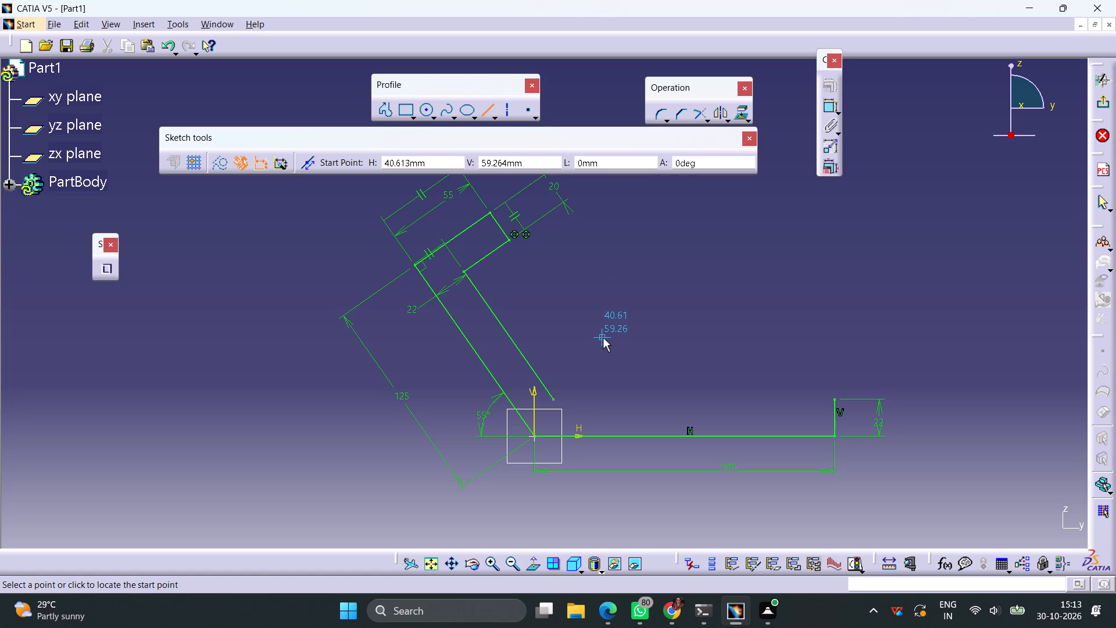
{"action": "left_click", "coordinate": [552, 399]}
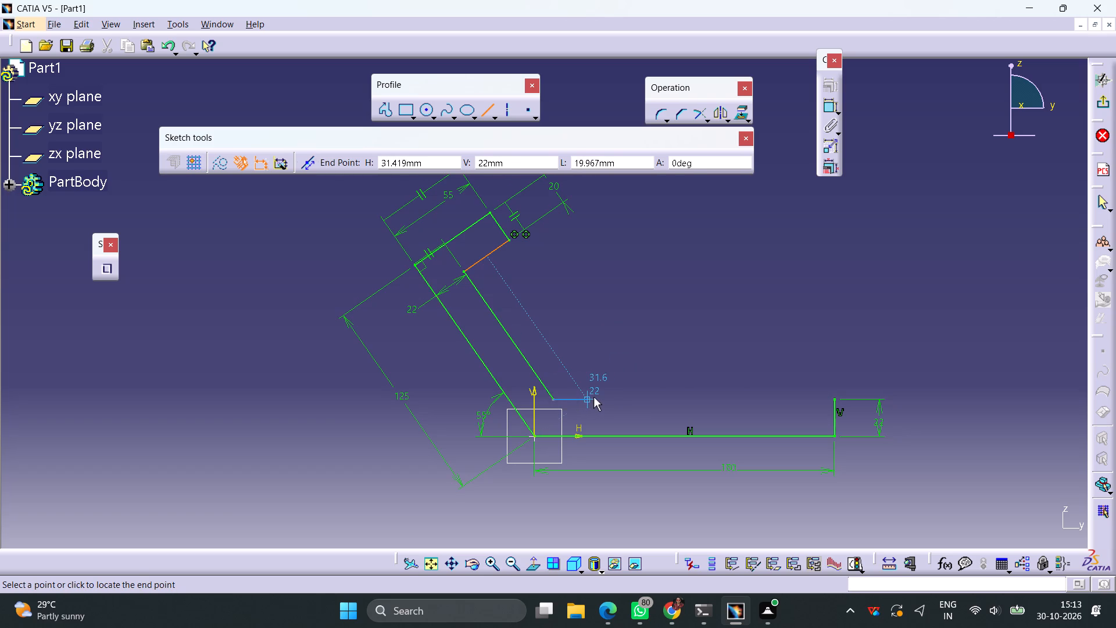
{"action": "left_click", "coordinate": [601, 397]}
{"action": "left_click", "coordinate": [628, 366]}
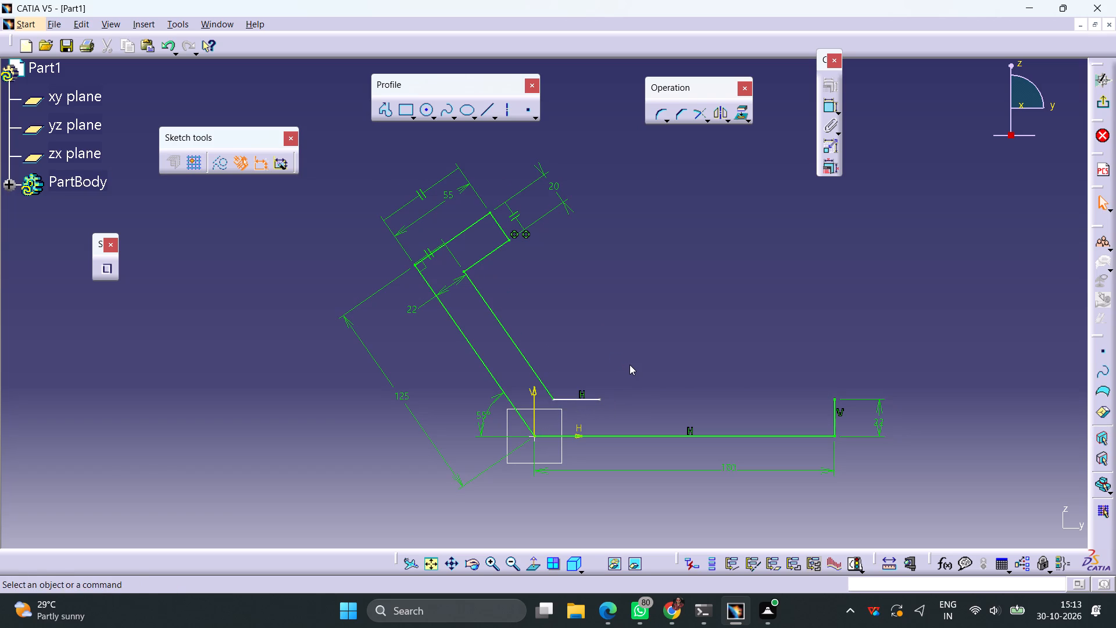
Dimension the distance from the short horizontal line's free end to the far vertical line's upper end, and set it to 23+85+30 mm.
{"action": "left_click", "coordinate": [825, 112]}
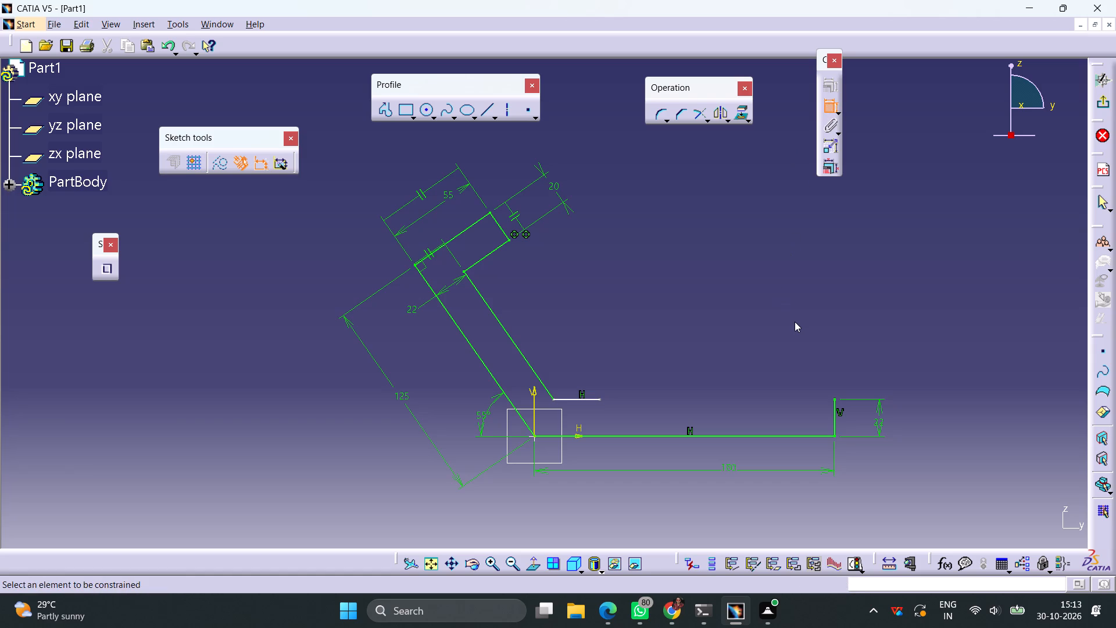
{"action": "left_click", "coordinate": [600, 399]}
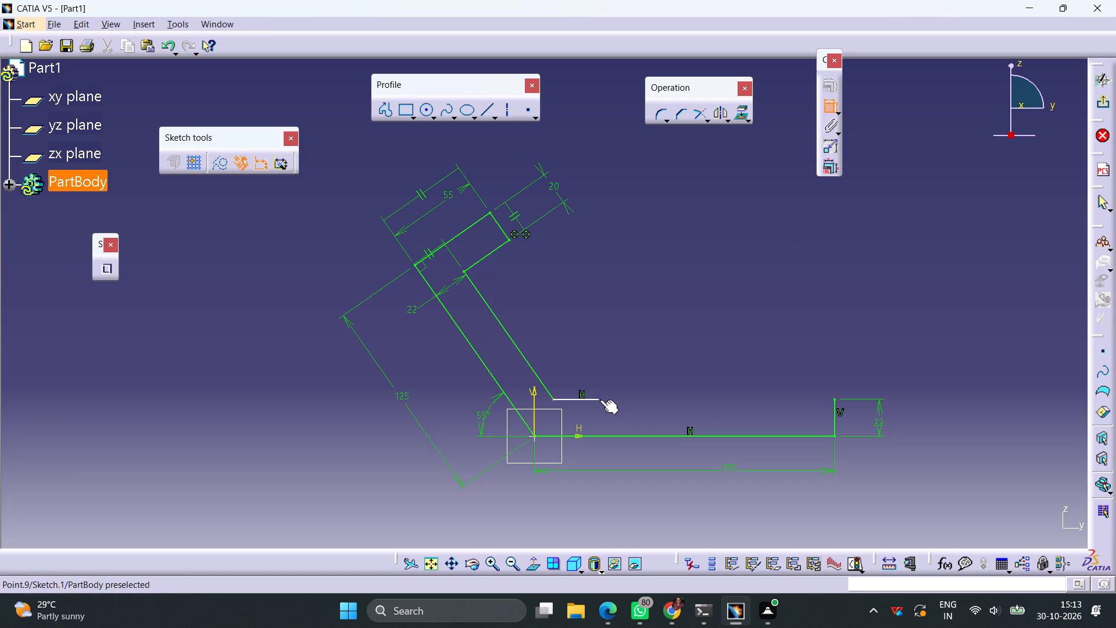
{"action": "left_click", "coordinate": [835, 398]}
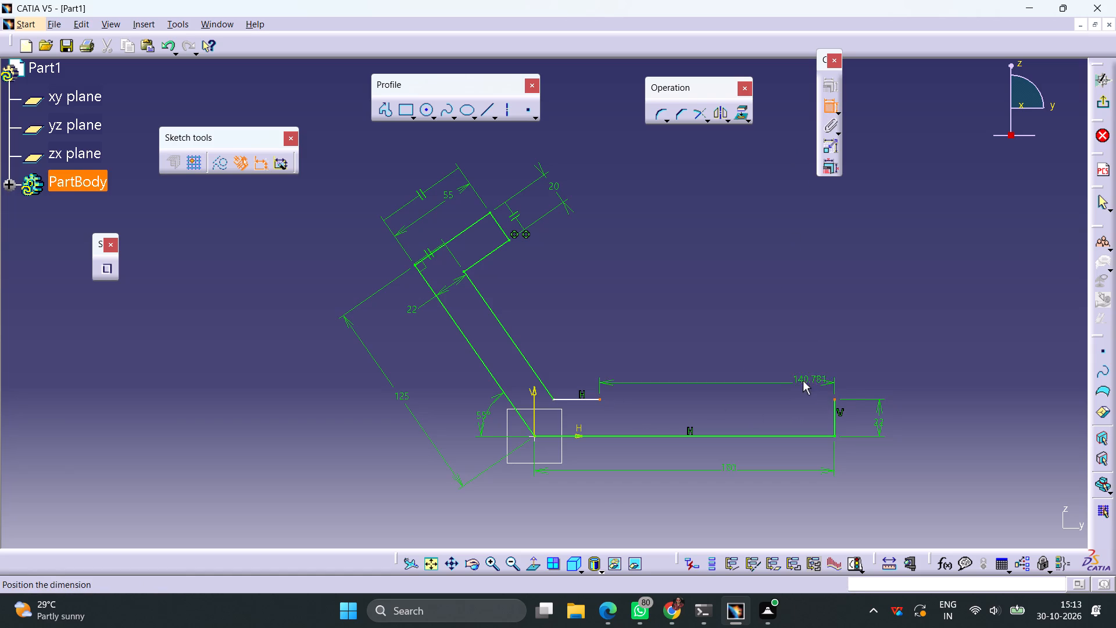
{"action": "left_click", "coordinate": [717, 505]}
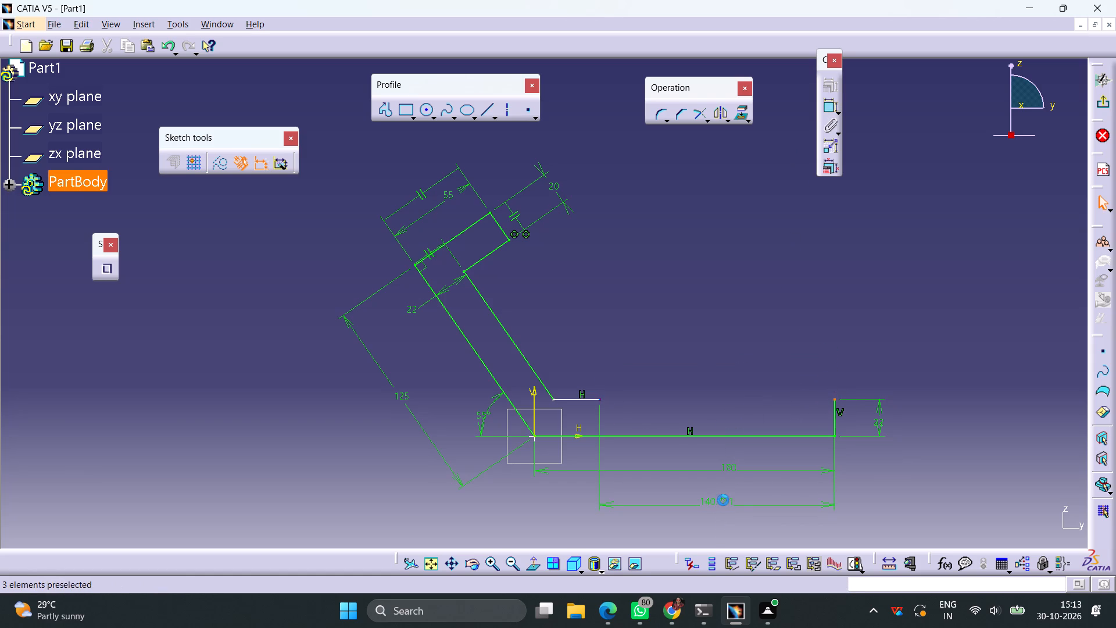
{"action": "double_click", "coordinate": [723, 500]}
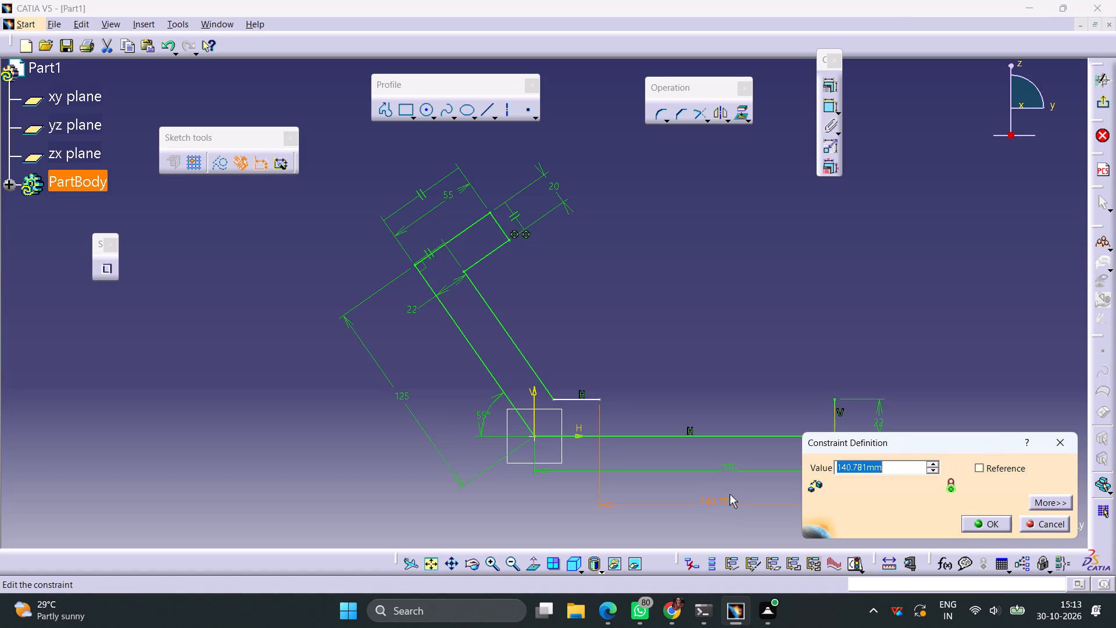
{"action": "type", "text": "23+"}
{"action": "key", "text": "2"}
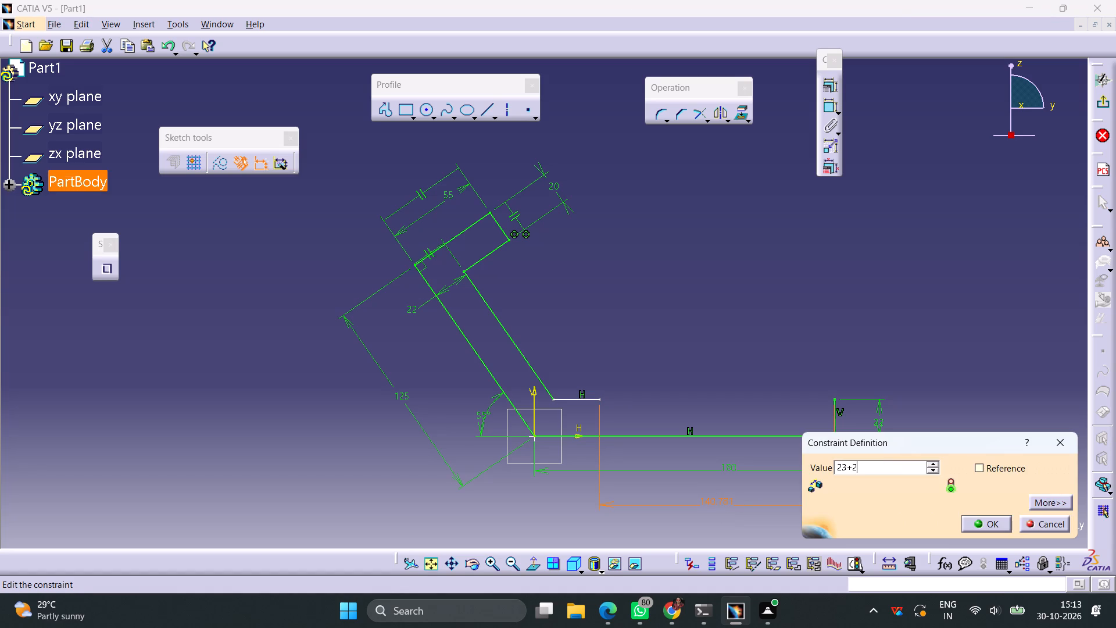
{"action": "key", "text": "BackSpace"}
{"action": "type", "text": "85+30"}
{"action": "key", "text": "Return"}
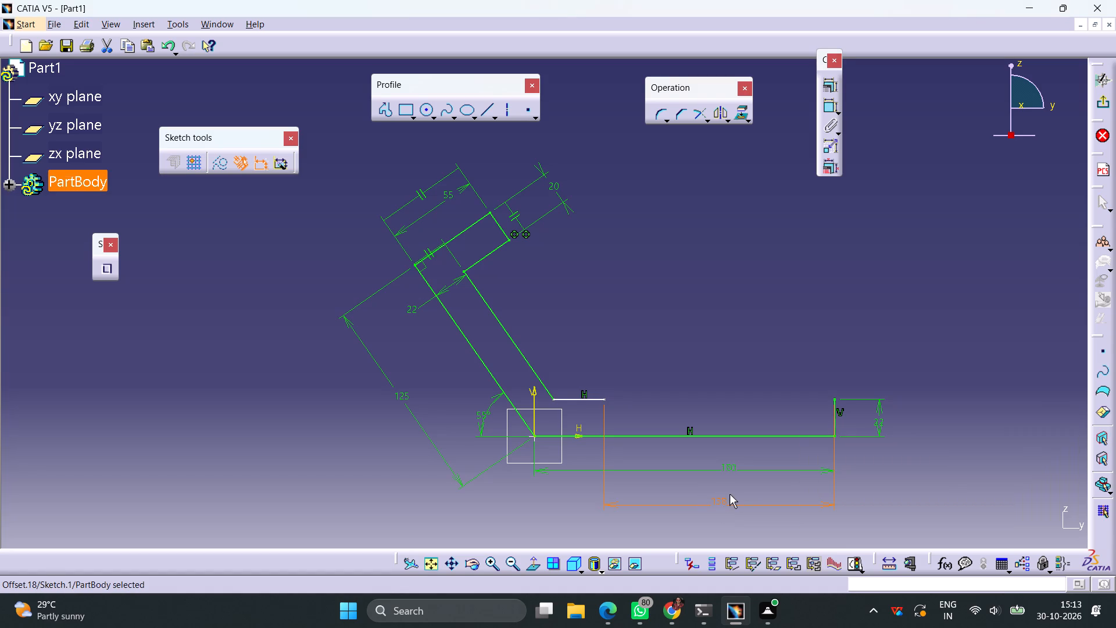
{"action": "left_click", "coordinate": [697, 374]}
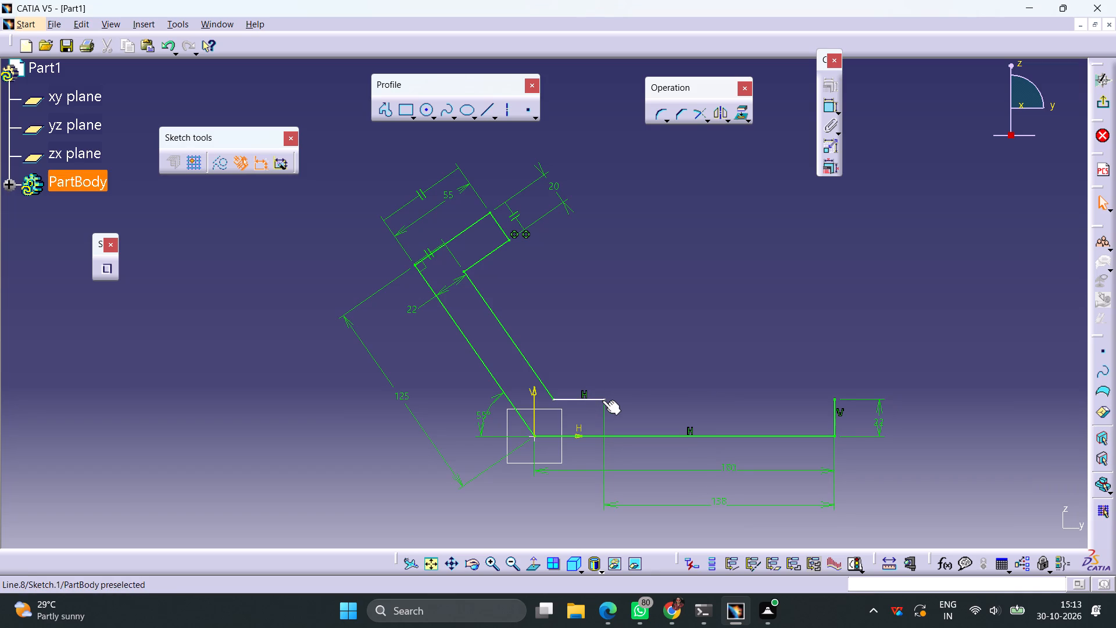
Dimension the offset between the short horizontal line and the long base line, and set it to 22 mm.
{"action": "left_click_drag", "start_coordinate": [603, 400], "coordinate": [614, 400]}
{"action": "left_click", "coordinate": [764, 299]}
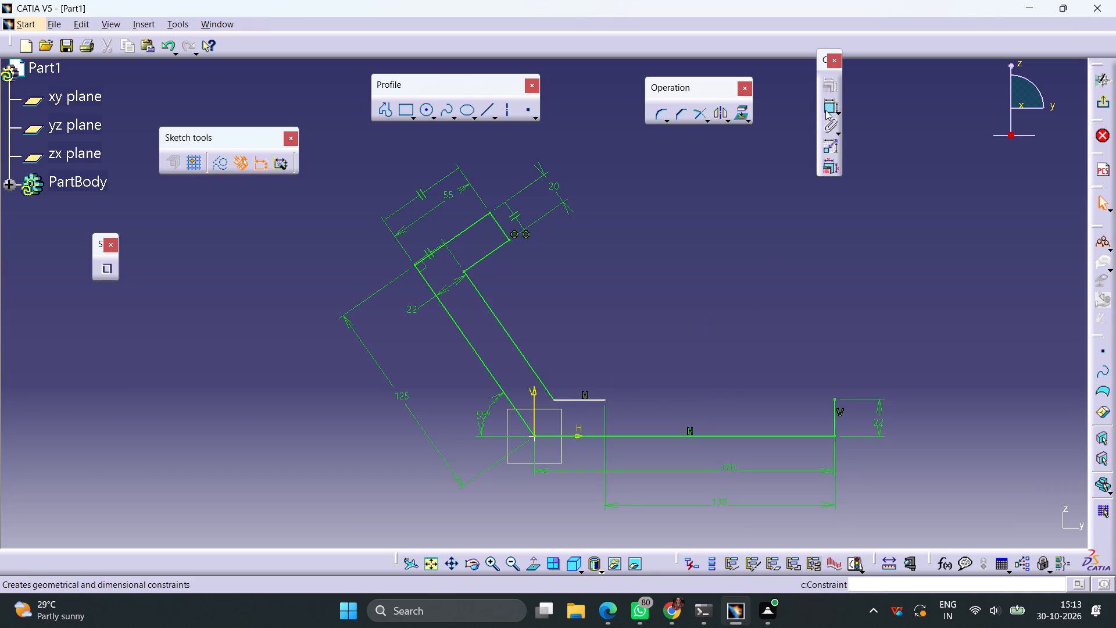
{"action": "left_click", "coordinate": [825, 110]}
{"action": "left_click", "coordinate": [583, 399]}
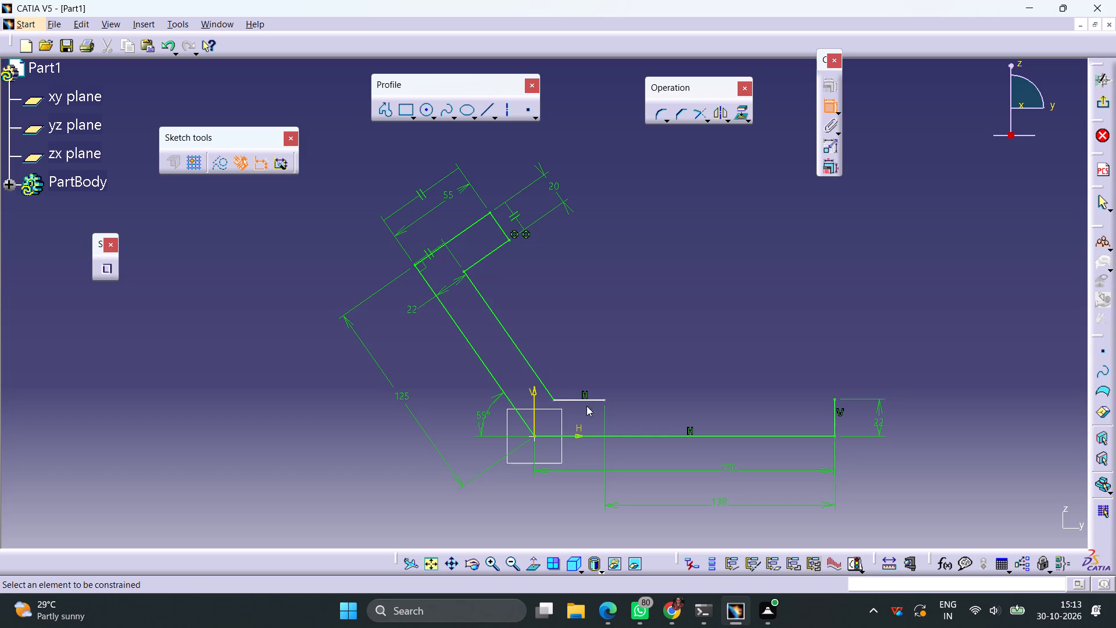
{"action": "left_click", "coordinate": [585, 401]}
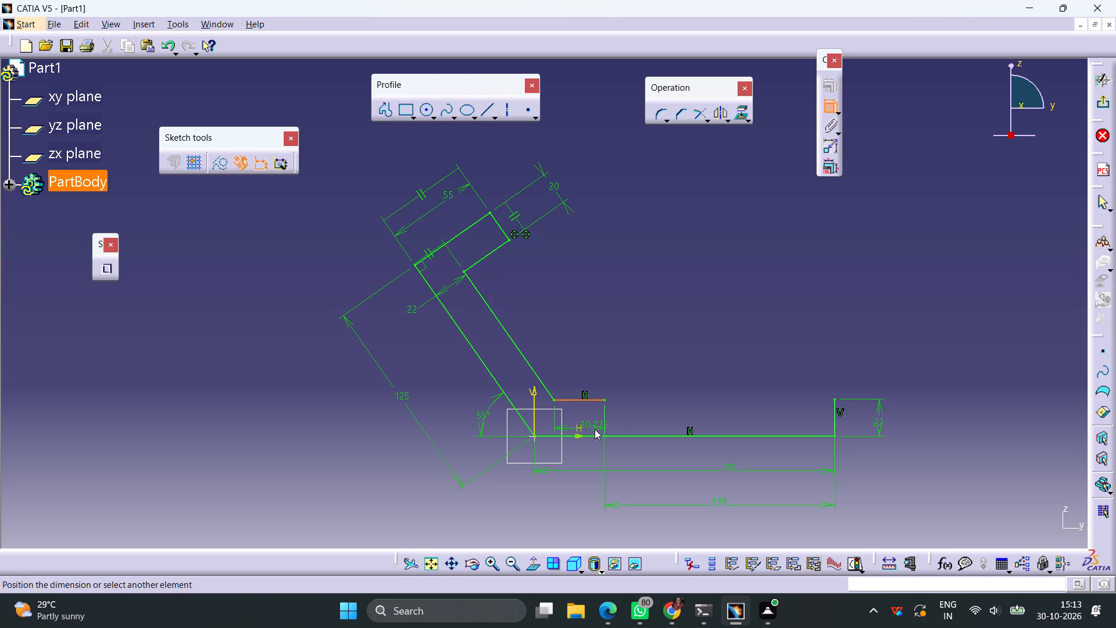
{"action": "left_click", "coordinate": [588, 437]}
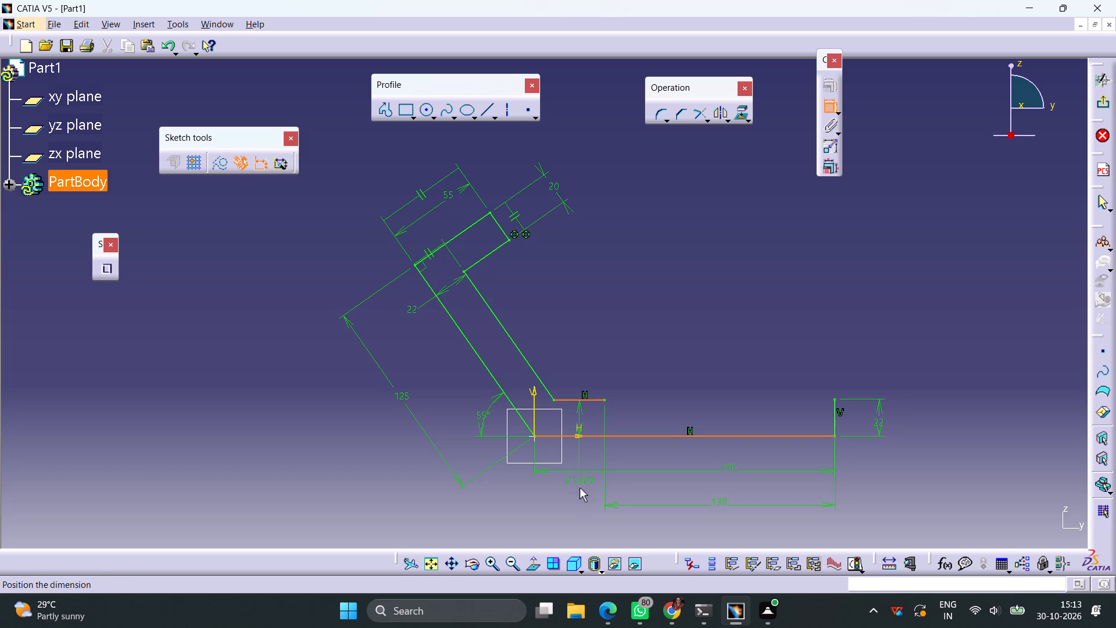
{"action": "left_click", "coordinate": [580, 488]}
{"action": "double_click", "coordinate": [582, 485]}
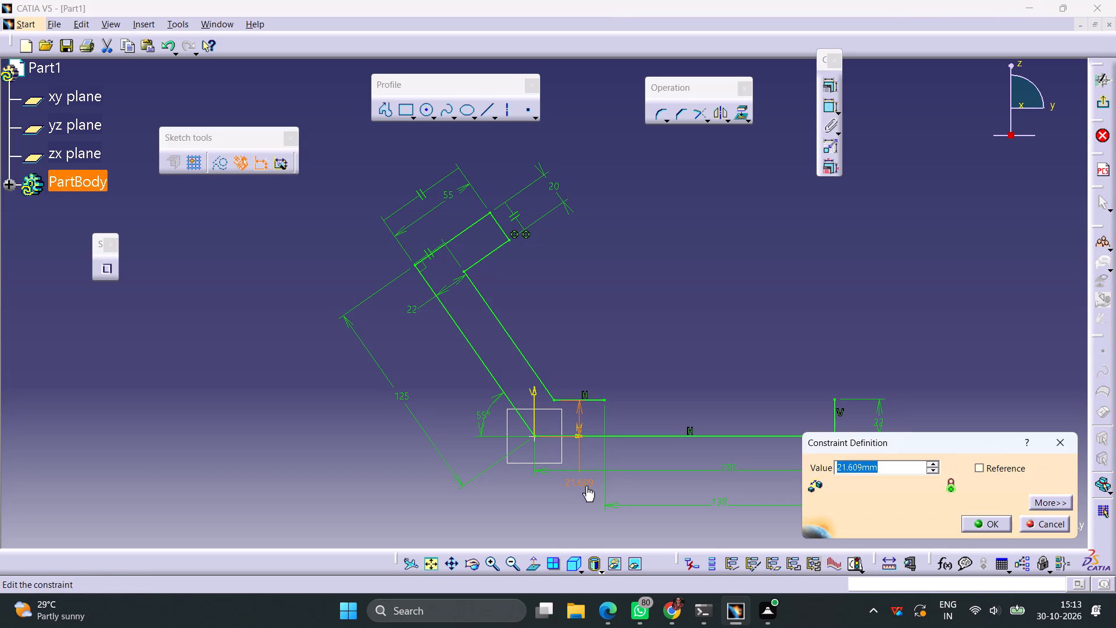
{"action": "type", "text": "22"}
{"action": "key", "text": "Return"}
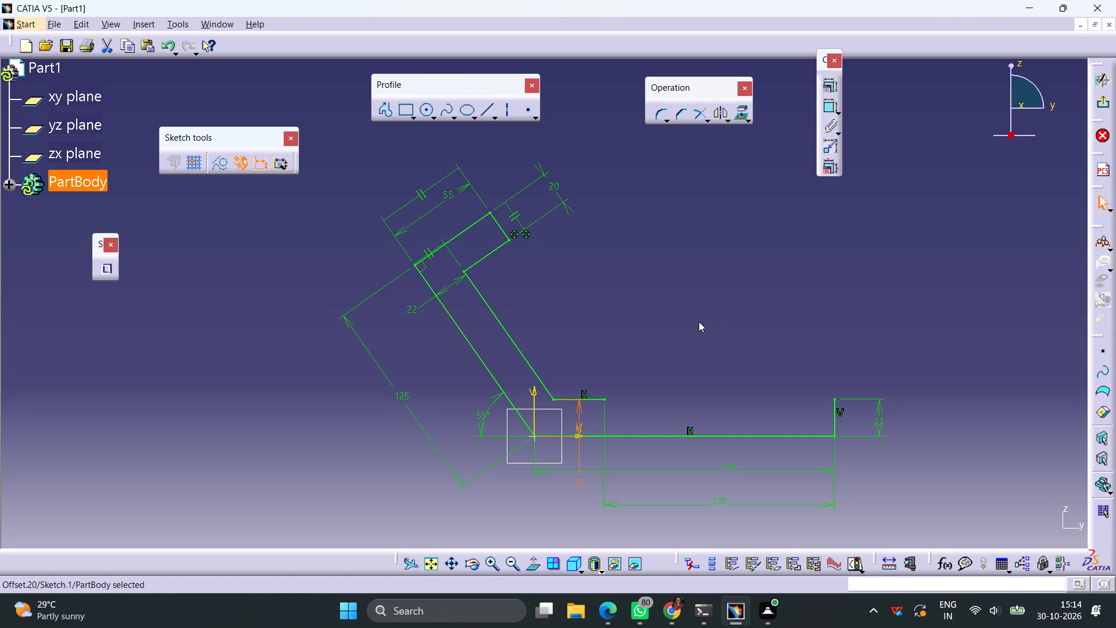
Sketch a short vertical line downward from the short horizontal line's free end and set its length to 6 mm.
{"action": "left_click", "coordinate": [488, 113]}
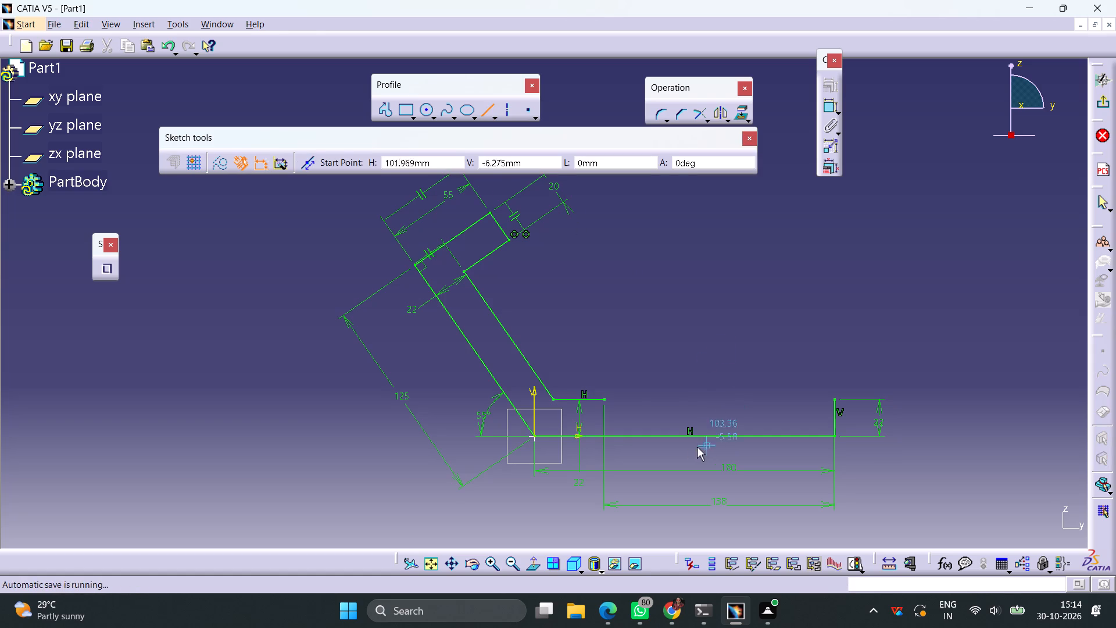
{"action": "left_click", "coordinate": [604, 398]}
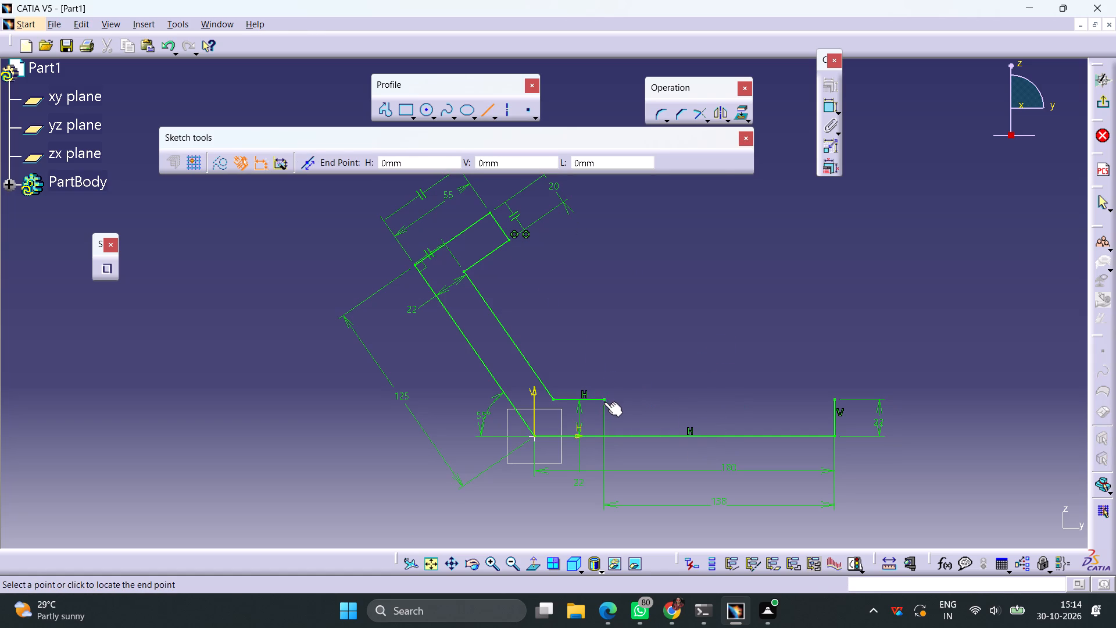
{"action": "left_click", "coordinate": [604, 412]}
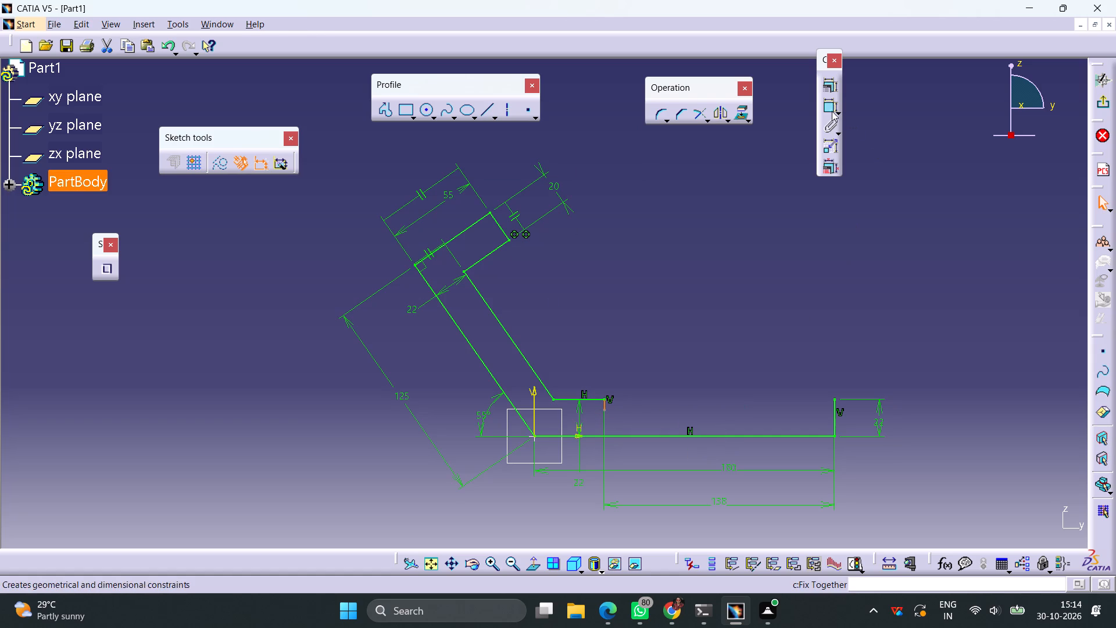
{"action": "left_click", "coordinate": [824, 107]}
{"action": "left_click", "coordinate": [598, 459]}
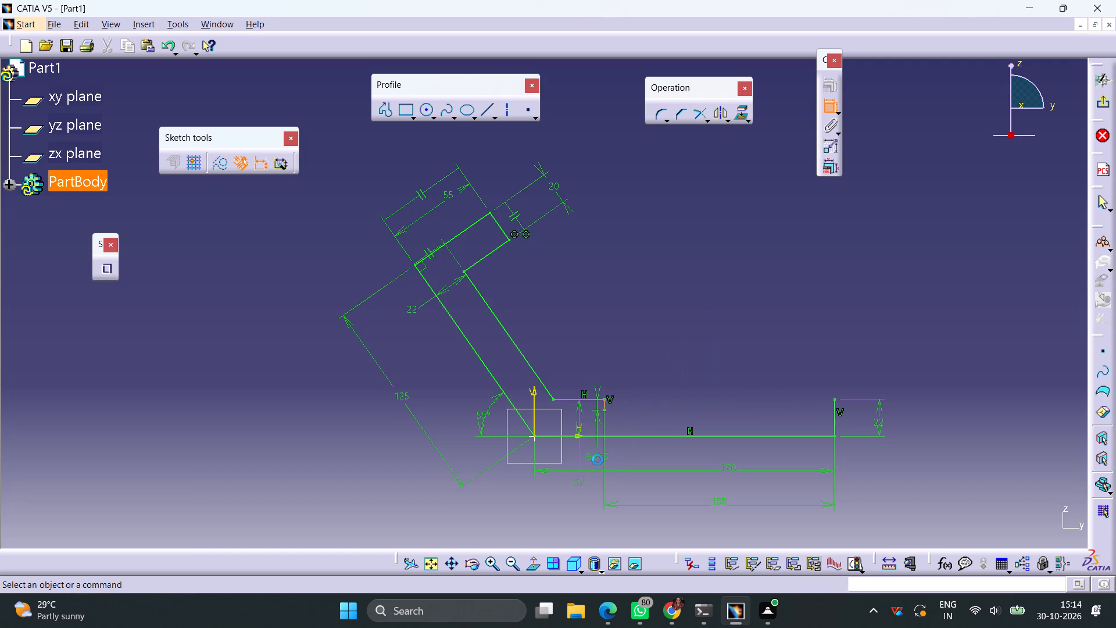
{"action": "double_click", "coordinate": [597, 456]}
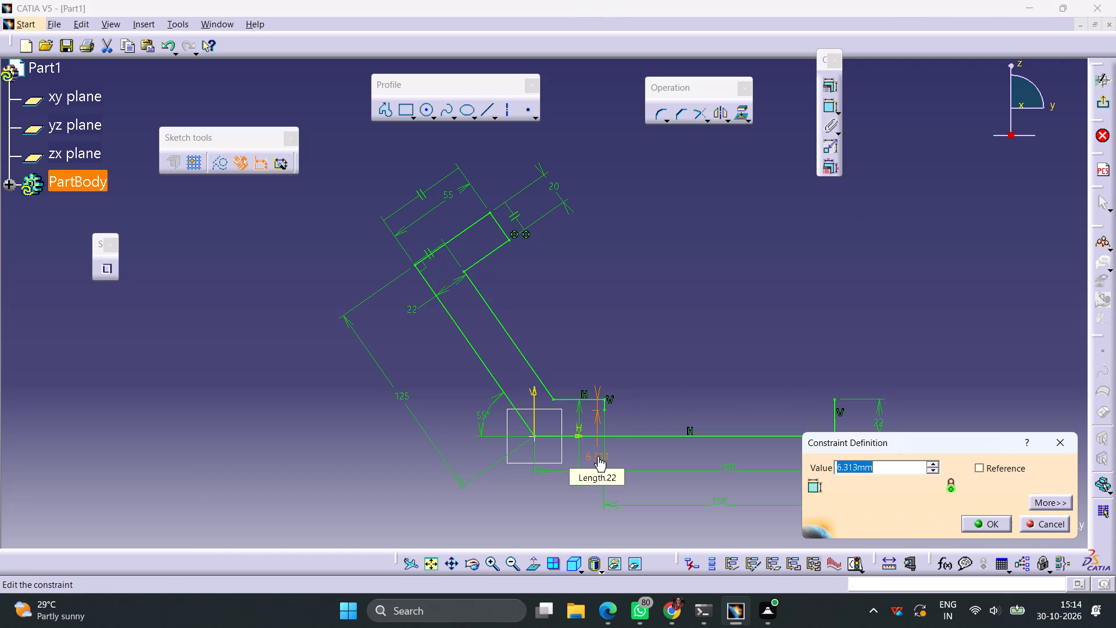
{"action": "key", "text": "6"}
{"action": "key", "text": "Return"}
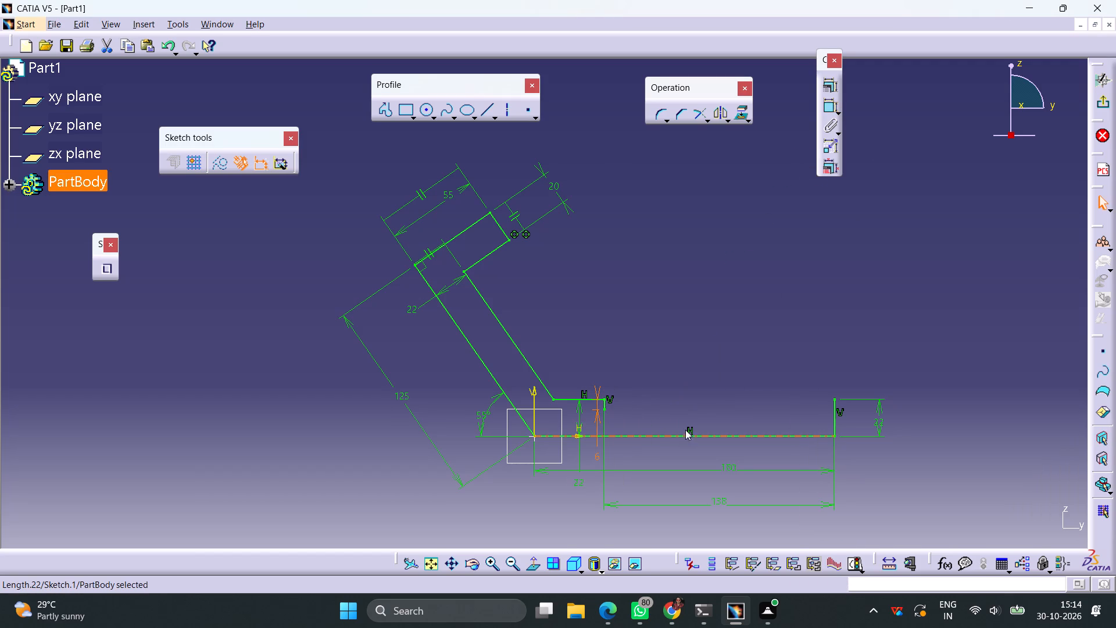
Sketch a horizontal notch floor from the 6 mm line's lower end toward positive H and set its length to 23 mm.
{"action": "left_click", "coordinate": [483, 108]}
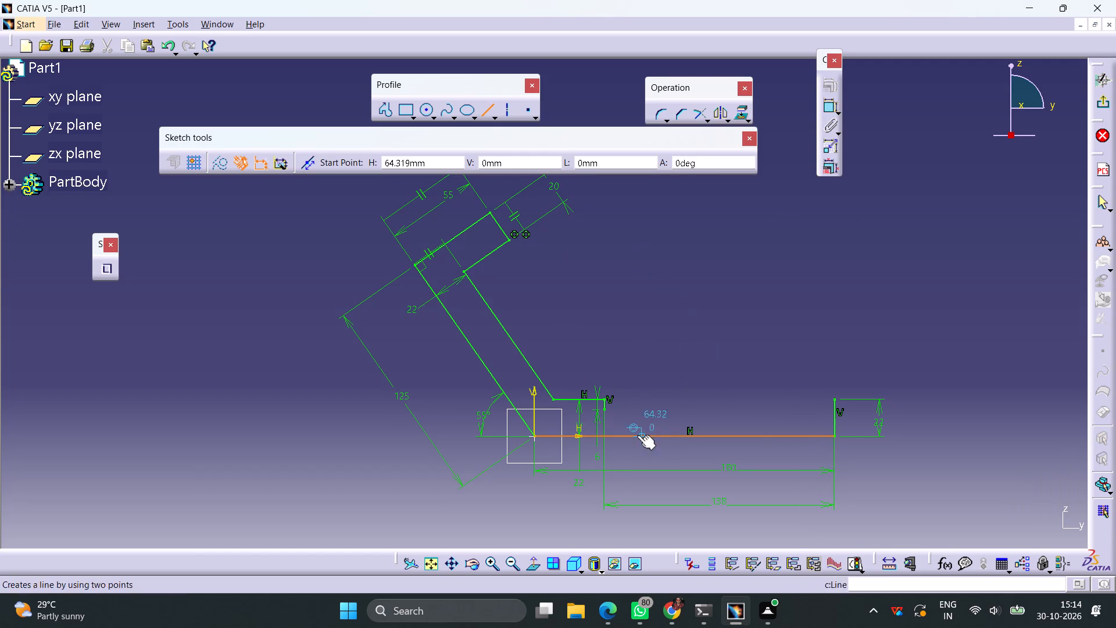
{"action": "left_click", "coordinate": [604, 410]}
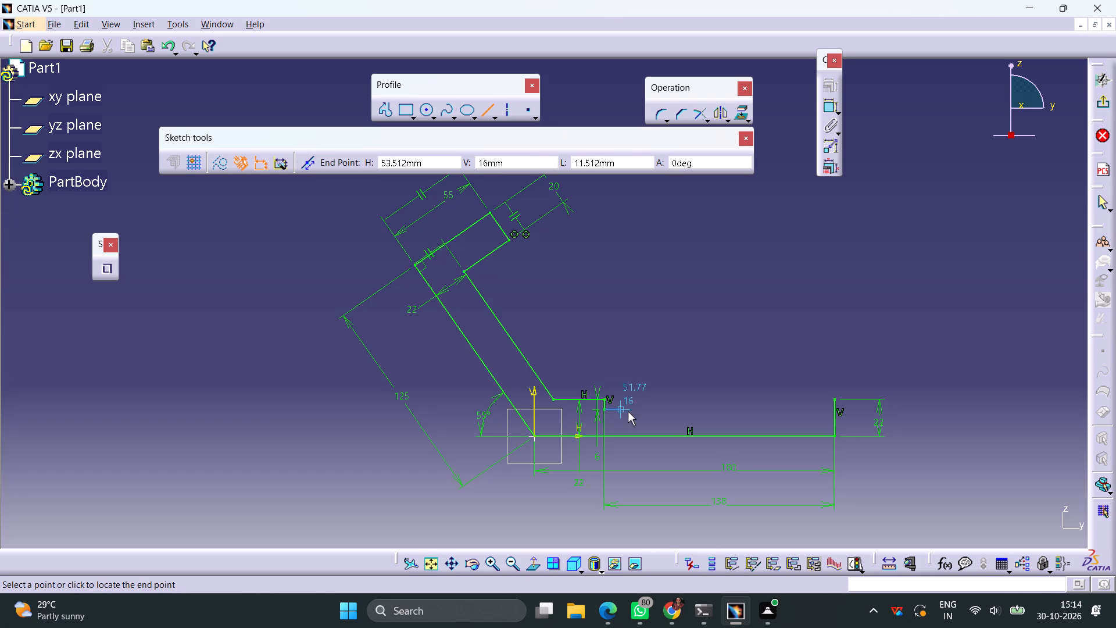
{"action": "left_click", "coordinate": [648, 412]}
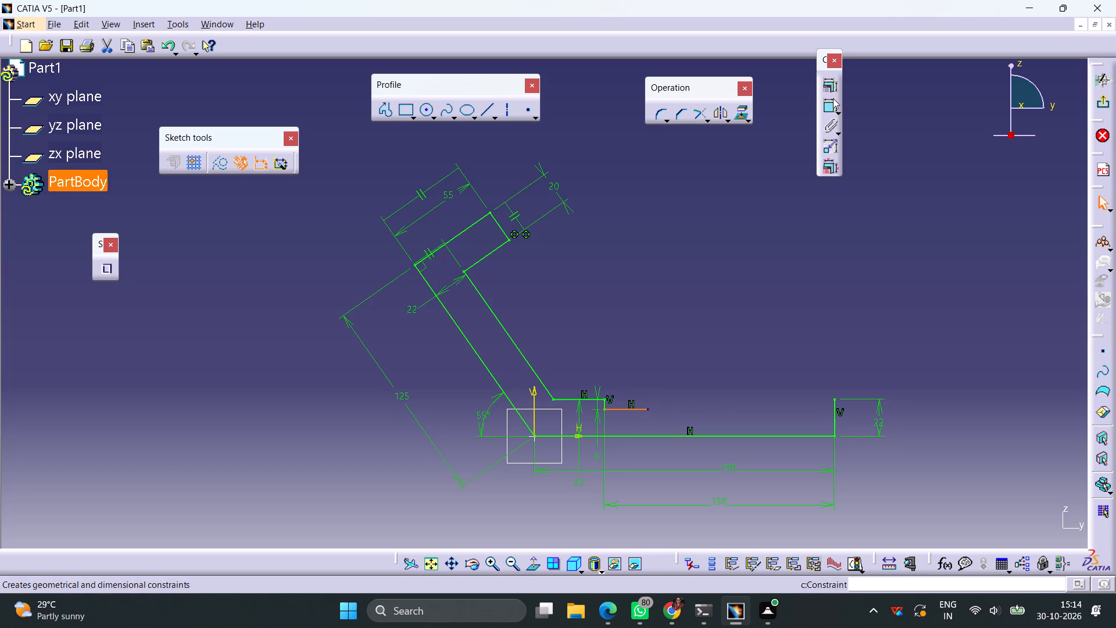
{"action": "left_click", "coordinate": [832, 105]}
{"action": "left_click", "coordinate": [626, 453]}
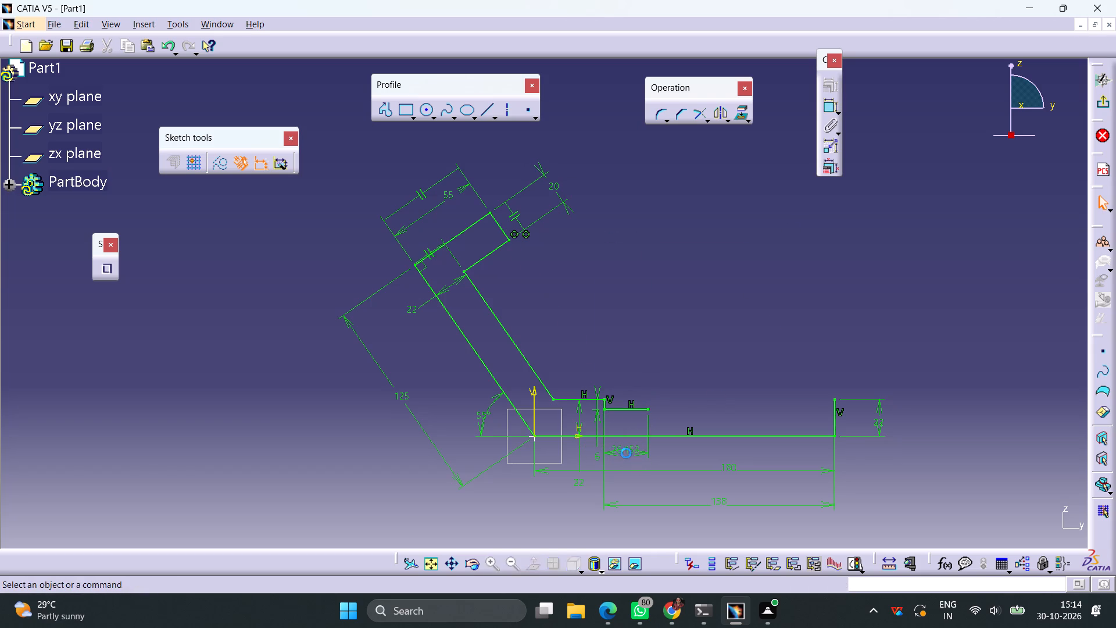
{"action": "double_click", "coordinate": [628, 449]}
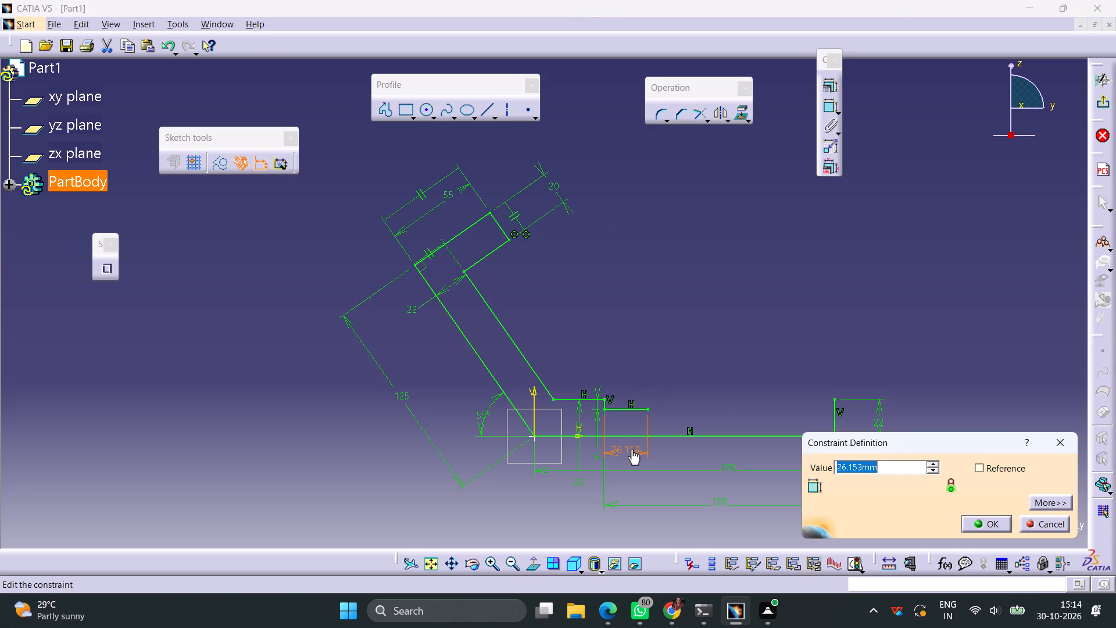
{"action": "type", "text": "23"}
{"action": "key", "text": "Return"}
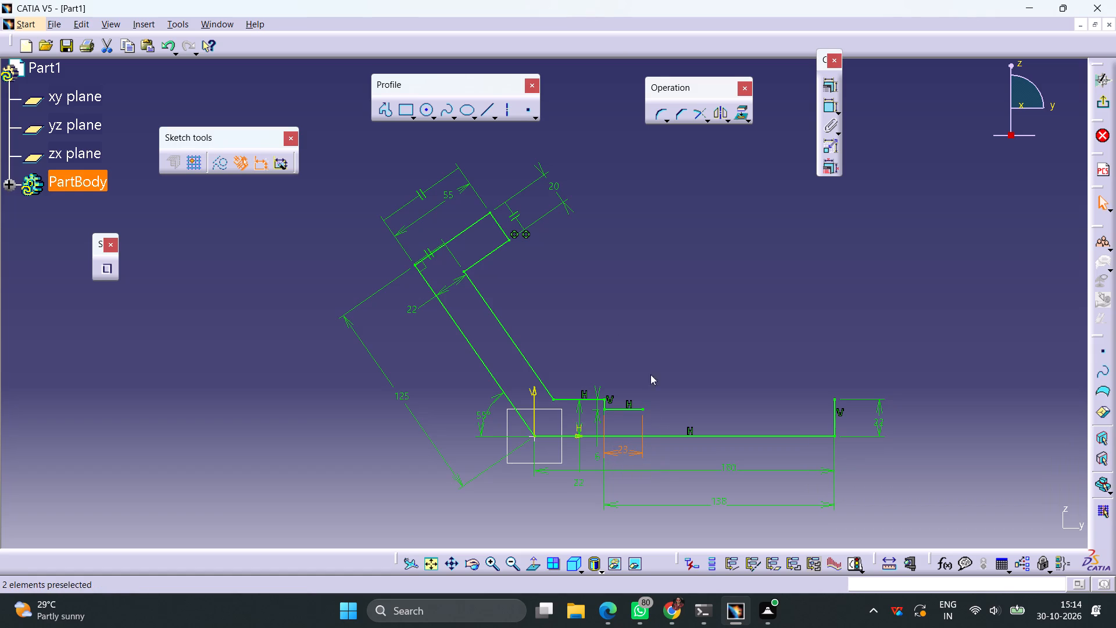
Sketch a vertical line up from the 23 mm notch floor's free end to V 22 mm, level with the short horizontal line.
{"action": "left_click", "coordinate": [485, 110]}
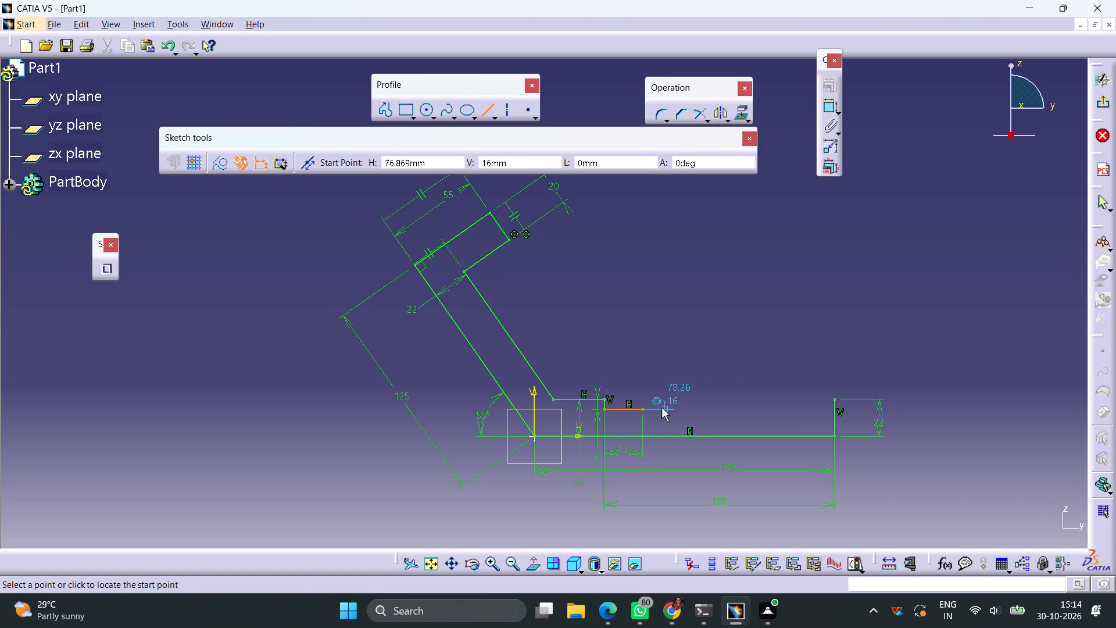
{"action": "left_click", "coordinate": [643, 407]}
{"action": "left_click", "coordinate": [643, 396]}
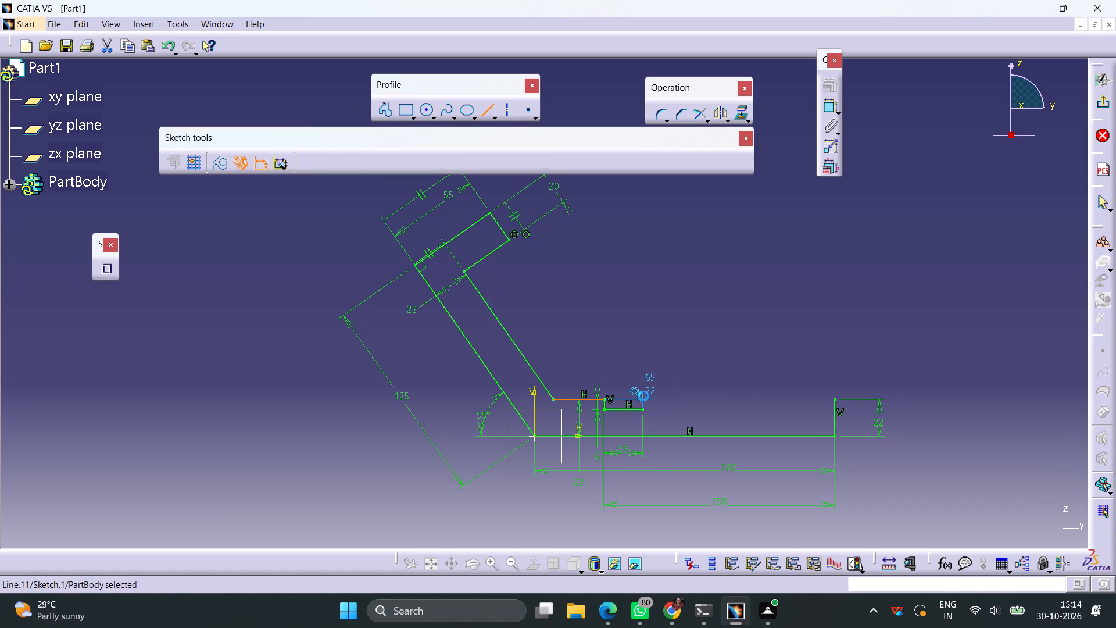
{"action": "left_click", "coordinate": [685, 347]}
Close the profile with a 115 mm horizontal line from the notch's upper corner to the far vertical line's upper end.
{"action": "left_click", "coordinate": [483, 116]}
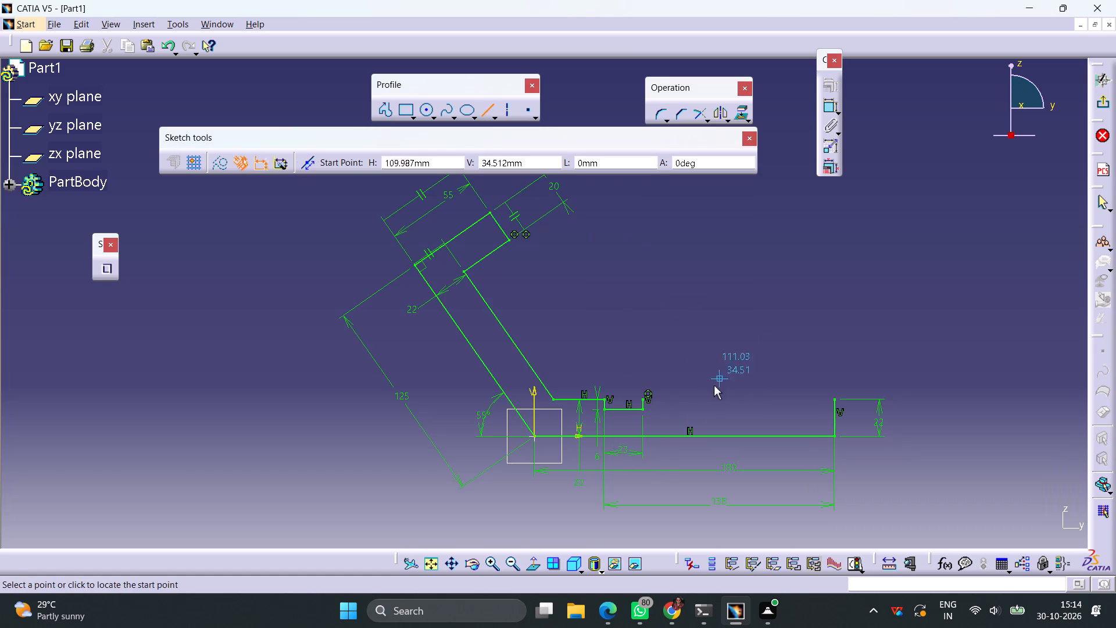
{"action": "left_click", "coordinate": [642, 397]}
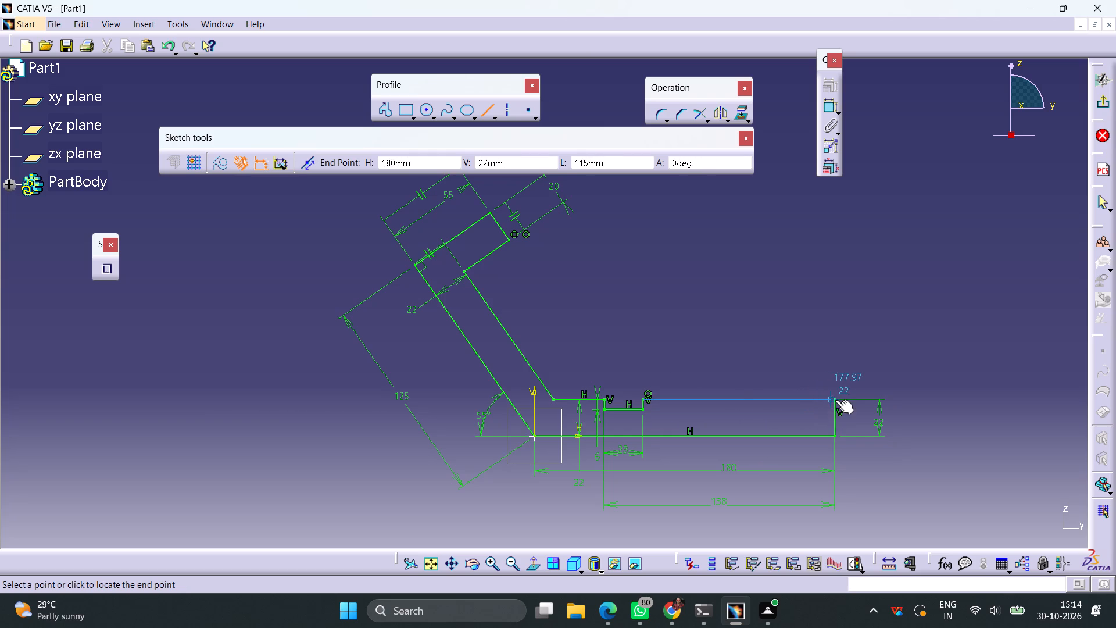
{"action": "left_click", "coordinate": [835, 399]}
{"action": "left_click", "coordinate": [848, 358]}
Delete the redundant 22 mm length dimension on the far vertical end line.
{"action": "left_click", "coordinate": [879, 418]}
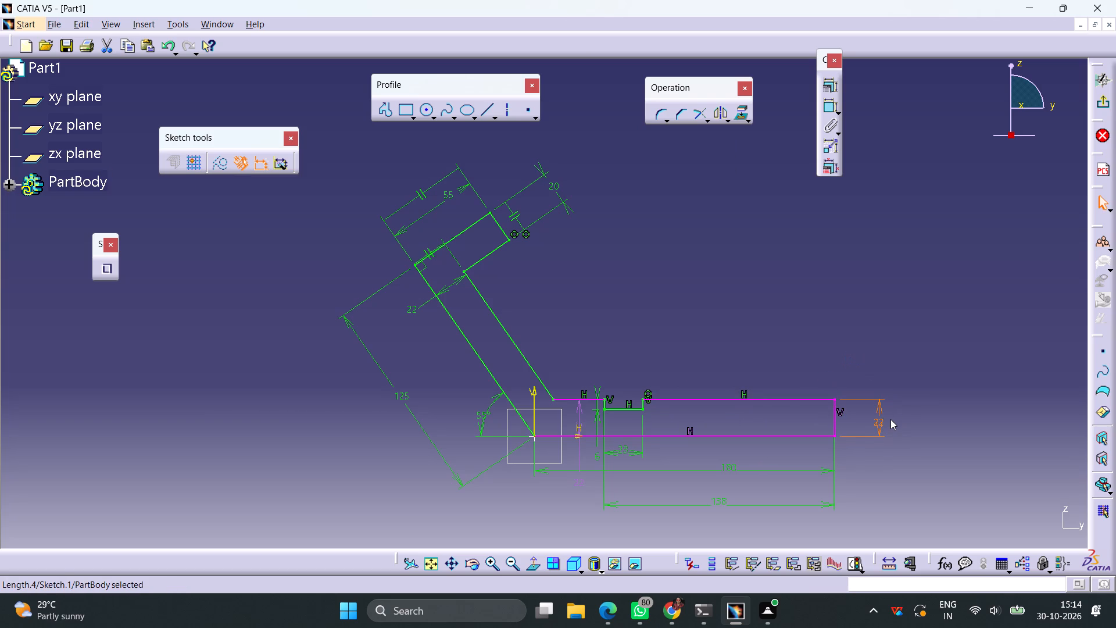
{"action": "key", "text": "Delete"}
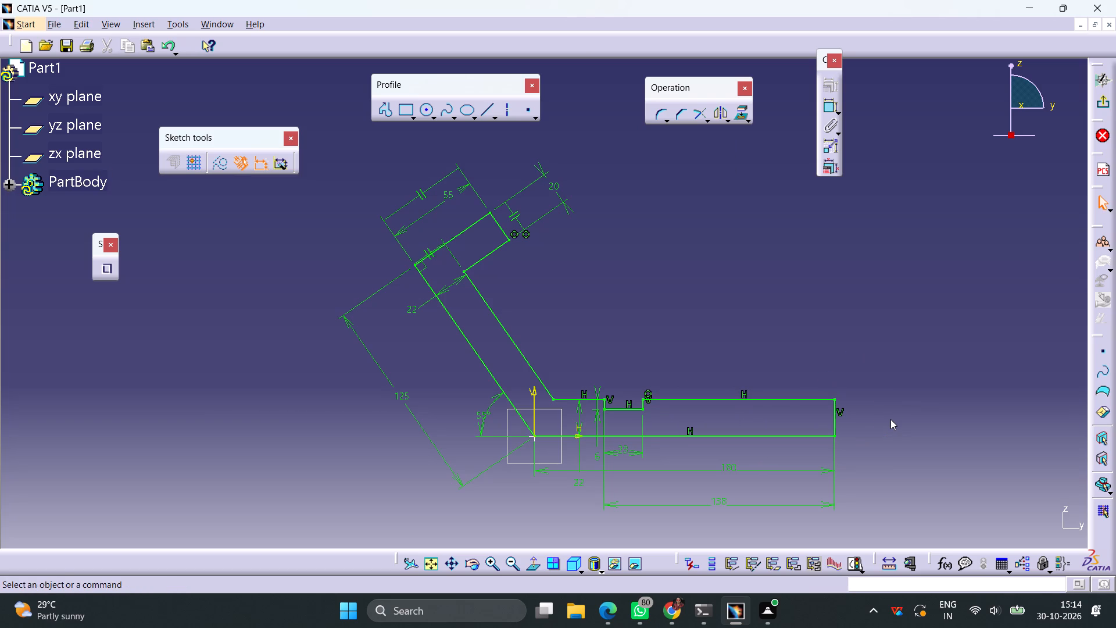
Exit the sketch and pad the closed profile with a 45 mm length and mirrored extent.
{"action": "left_click", "coordinate": [1107, 101]}
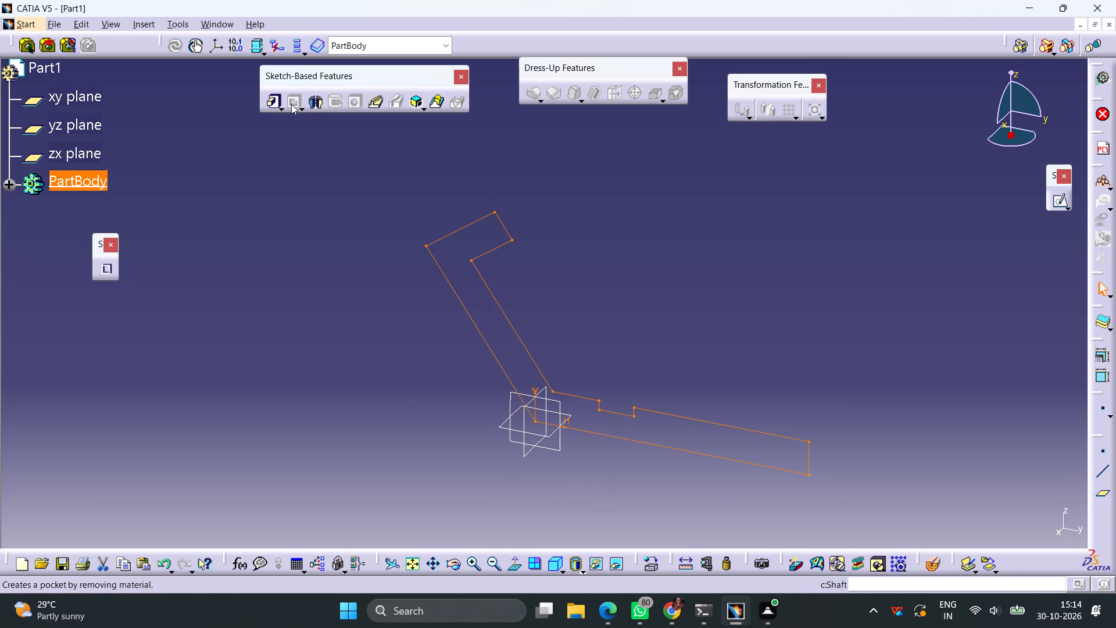
{"action": "left_click", "coordinate": [273, 104]}
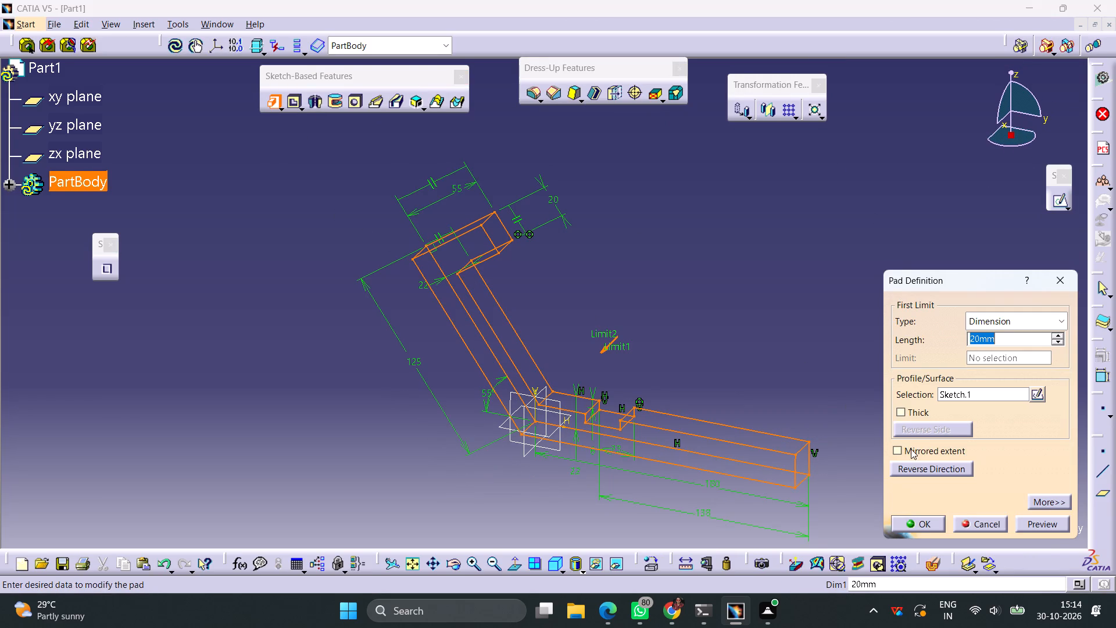
{"action": "left_click", "coordinate": [911, 449]}
{"action": "left_click_drag", "start_coordinate": [999, 337], "coordinate": [893, 352]}
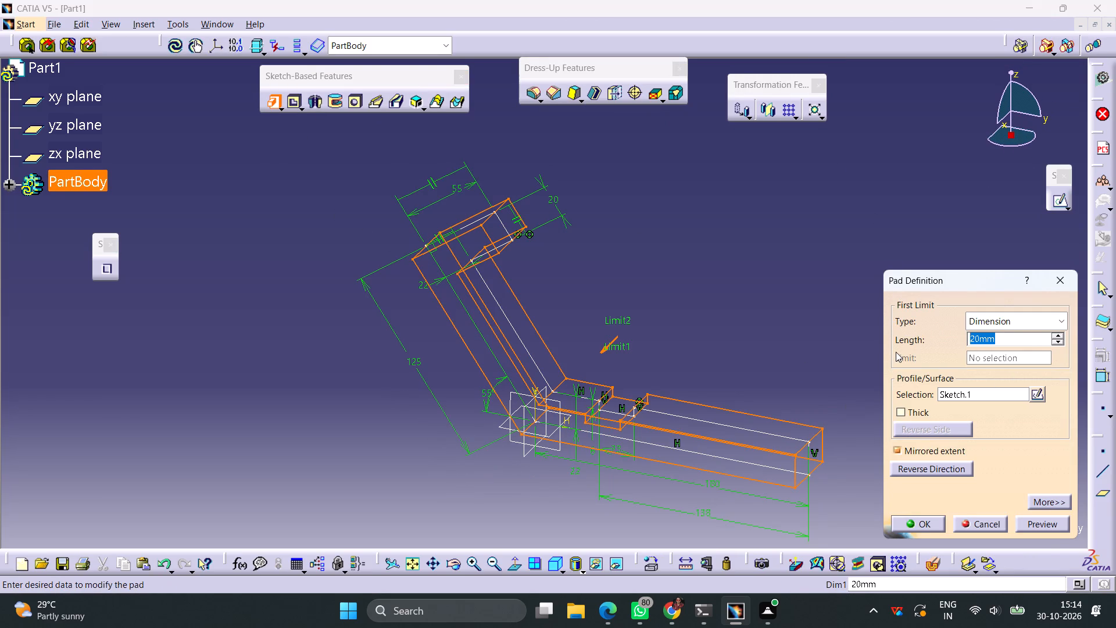
{"action": "type", "text": "45"}
{"action": "key", "text": "Return"}
{"action": "left_click", "coordinate": [809, 323]}
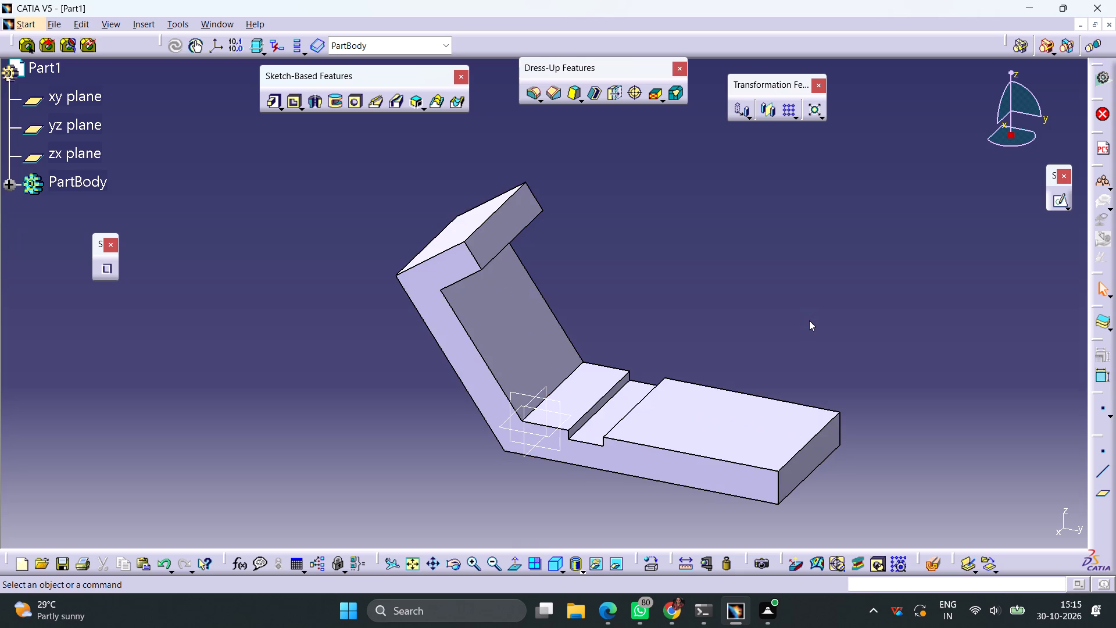
Define an Angle/Normal to plane reference plane about the base's long top side edge, referenced to its top face, at 25 deg.
{"action": "left_click", "coordinate": [1104, 495]}
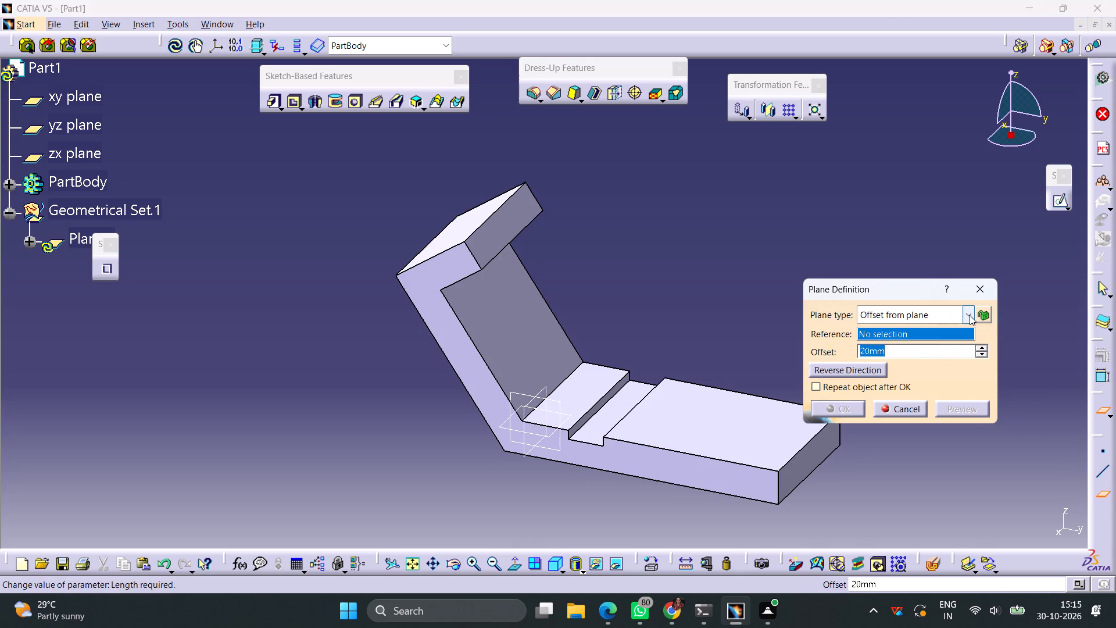
{"action": "left_click", "coordinate": [970, 315]}
{"action": "left_click", "coordinate": [907, 367]}
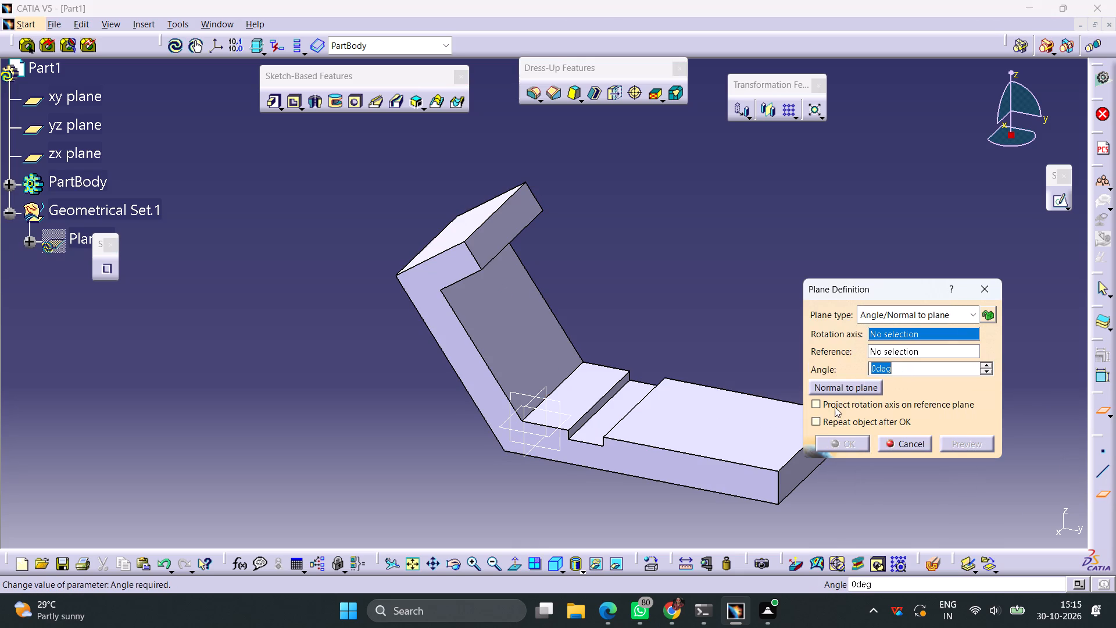
{"action": "left_click", "coordinate": [726, 461]}
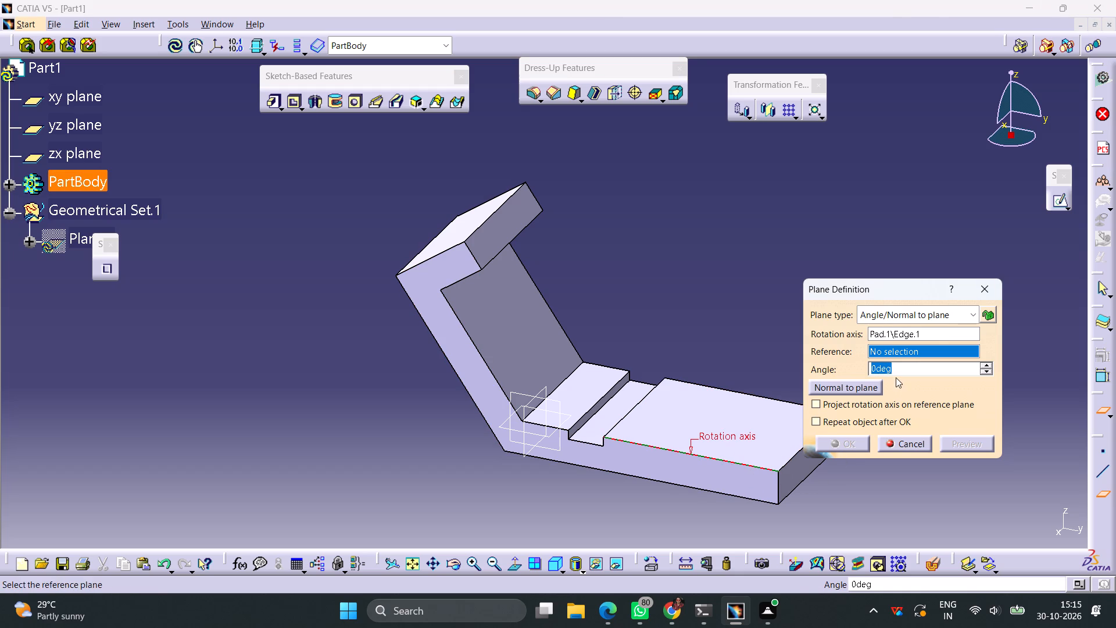
{"action": "left_click", "coordinate": [746, 423]}
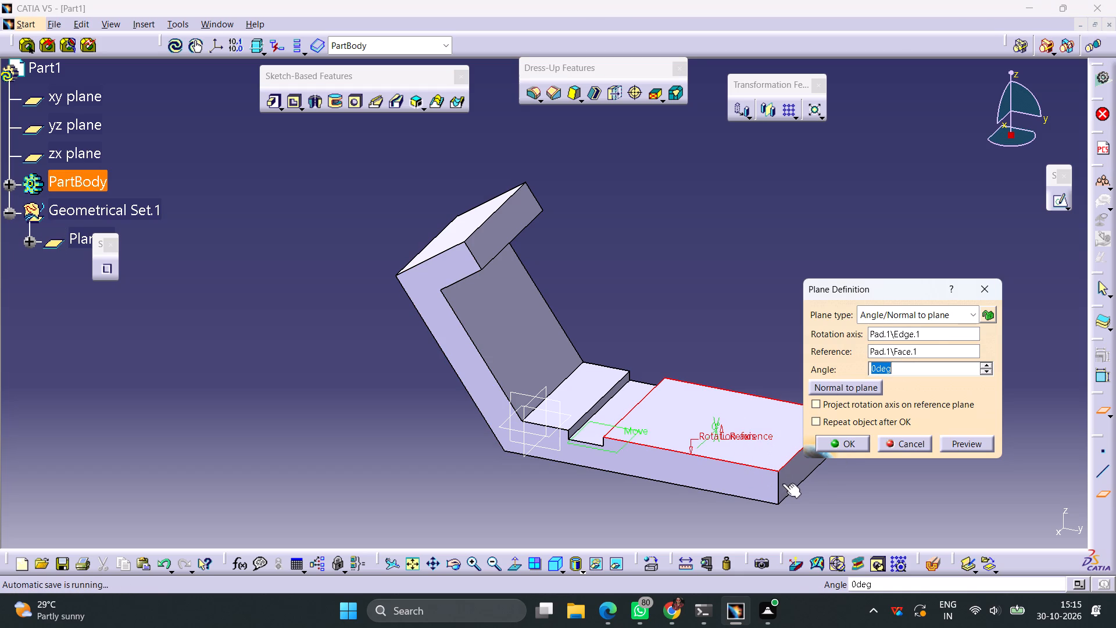
{"action": "left_click_drag", "start_coordinate": [618, 451], "coordinate": [697, 468]}
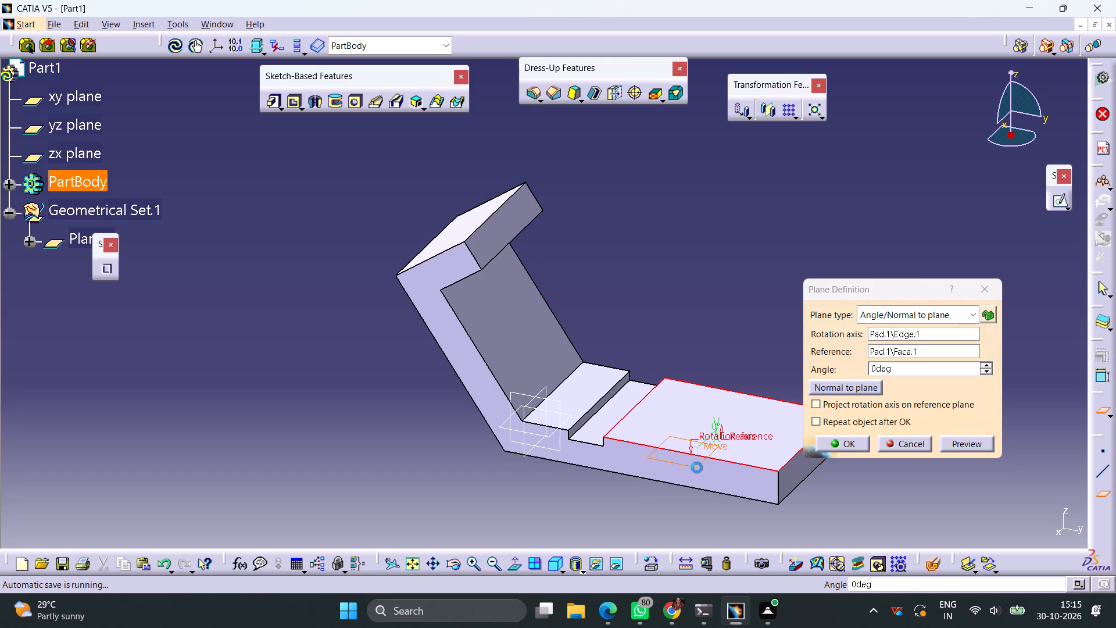
{"action": "left_click_drag", "start_coordinate": [697, 468], "coordinate": [702, 468]}
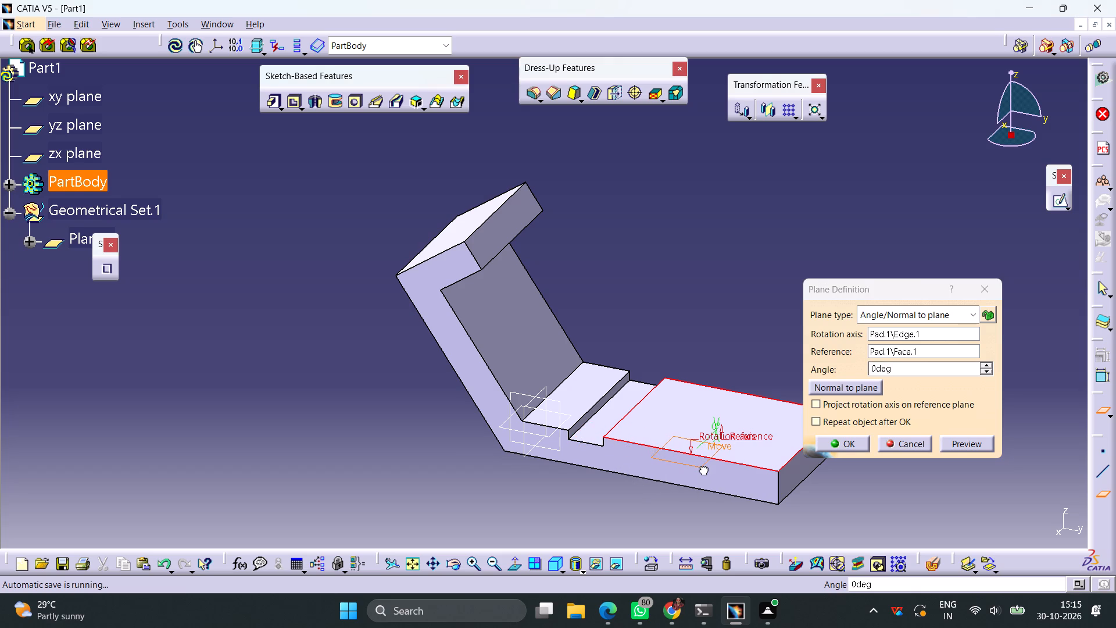
{"action": "left_click_drag", "start_coordinate": [702, 468], "coordinate": [707, 457]}
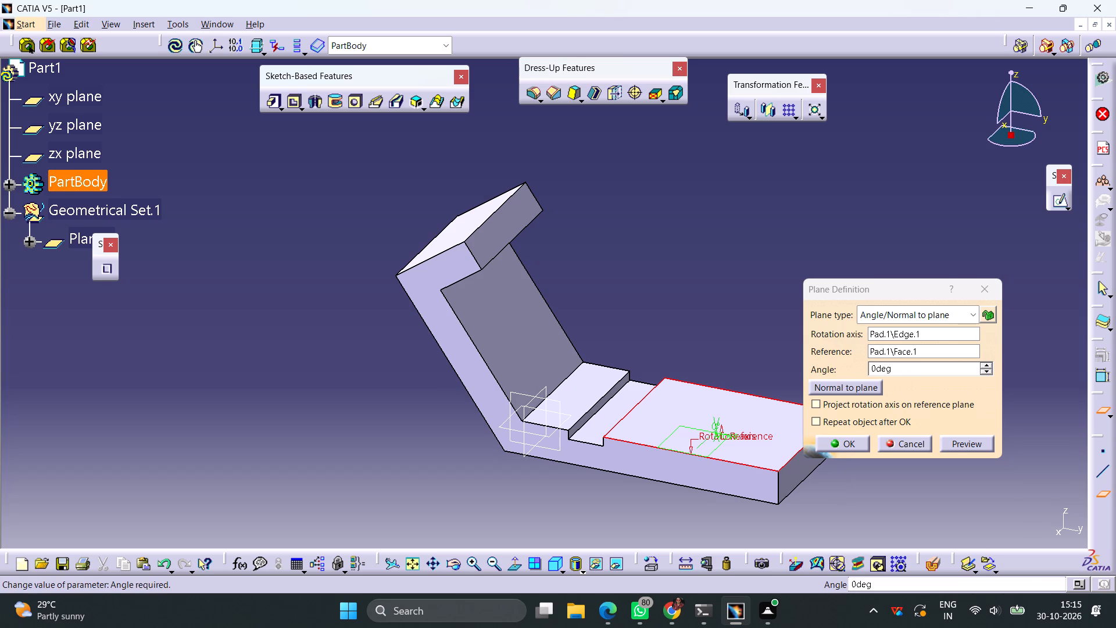
{"action": "left_click_drag", "start_coordinate": [900, 366], "coordinate": [845, 376]}
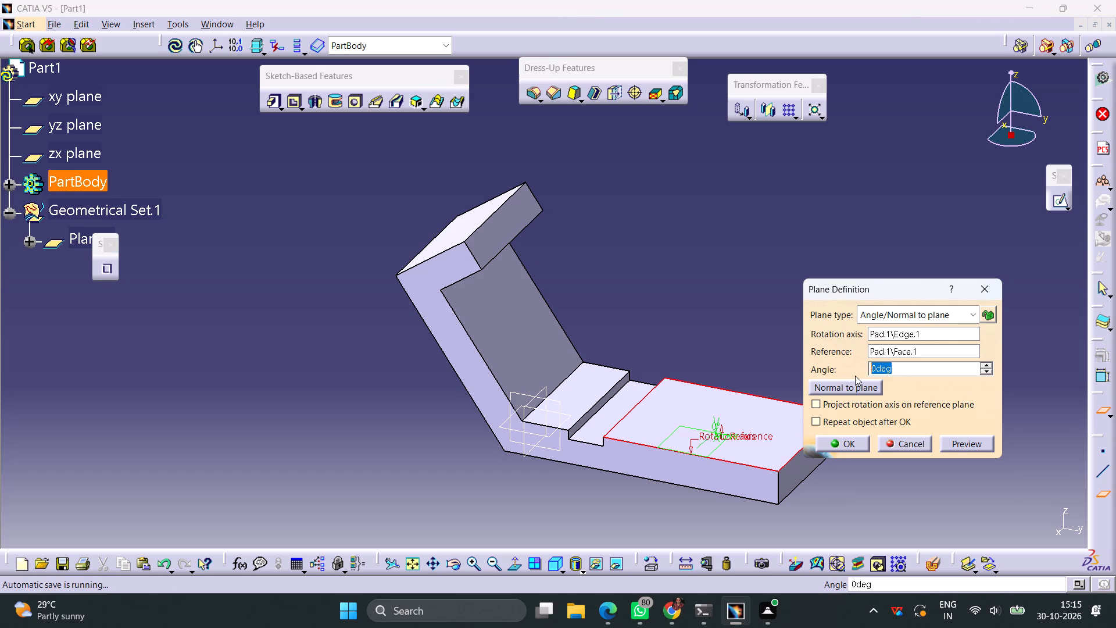
{"action": "type", "text": "25"}
{"action": "left_click", "coordinate": [732, 338]}
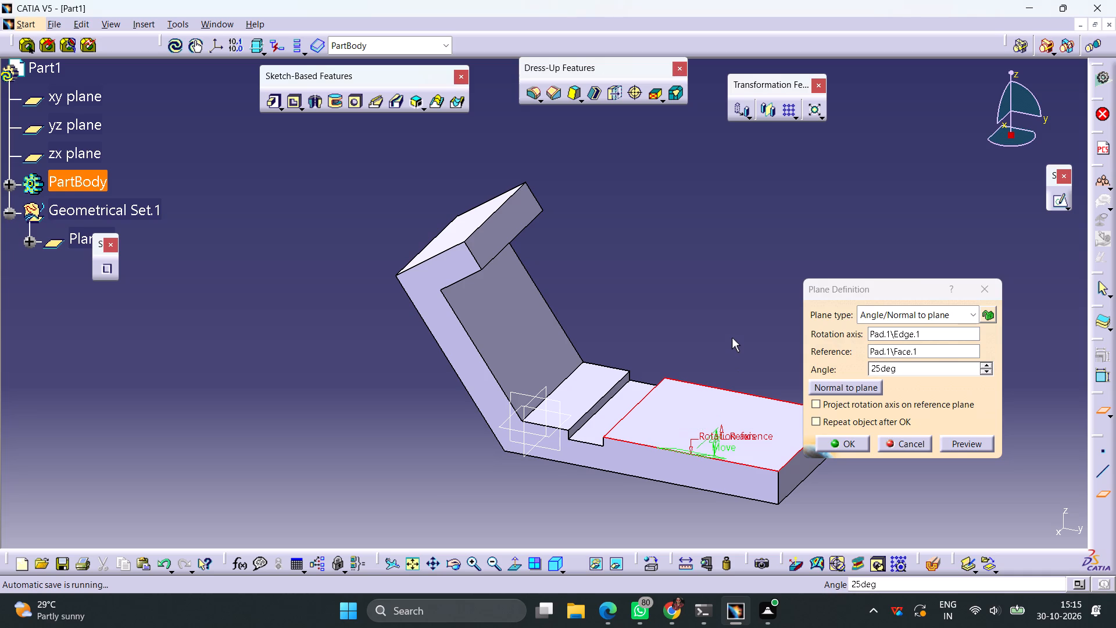
Set the reference plane's angle to -25 deg and create the plane.
{"action": "left_click_drag", "start_coordinate": [901, 367], "coordinate": [823, 362]}
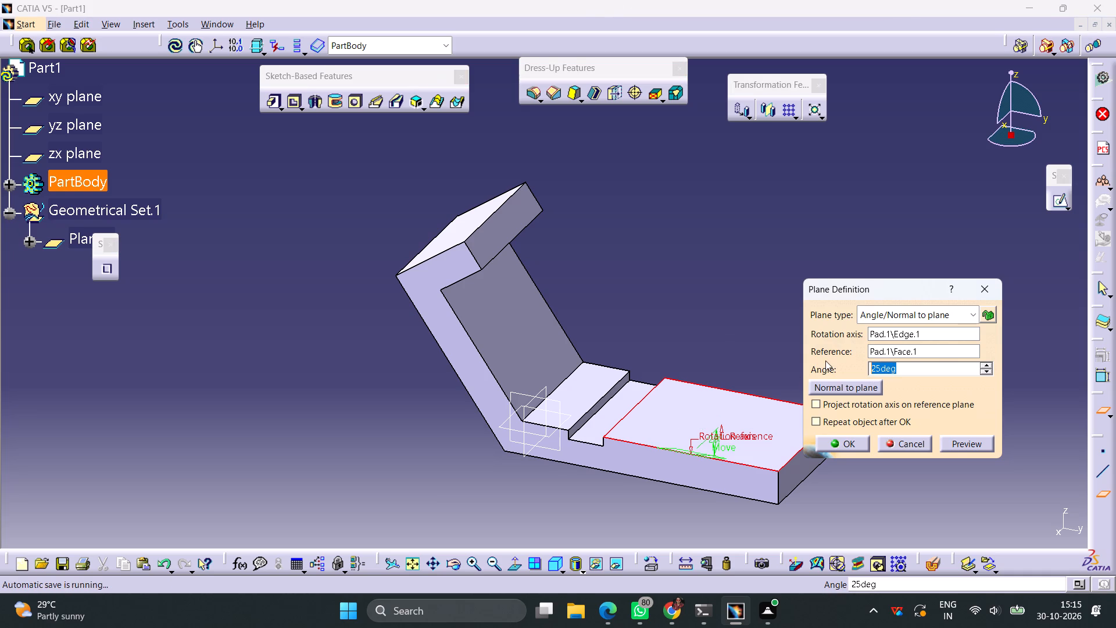
{"action": "type", "text": "-25"}
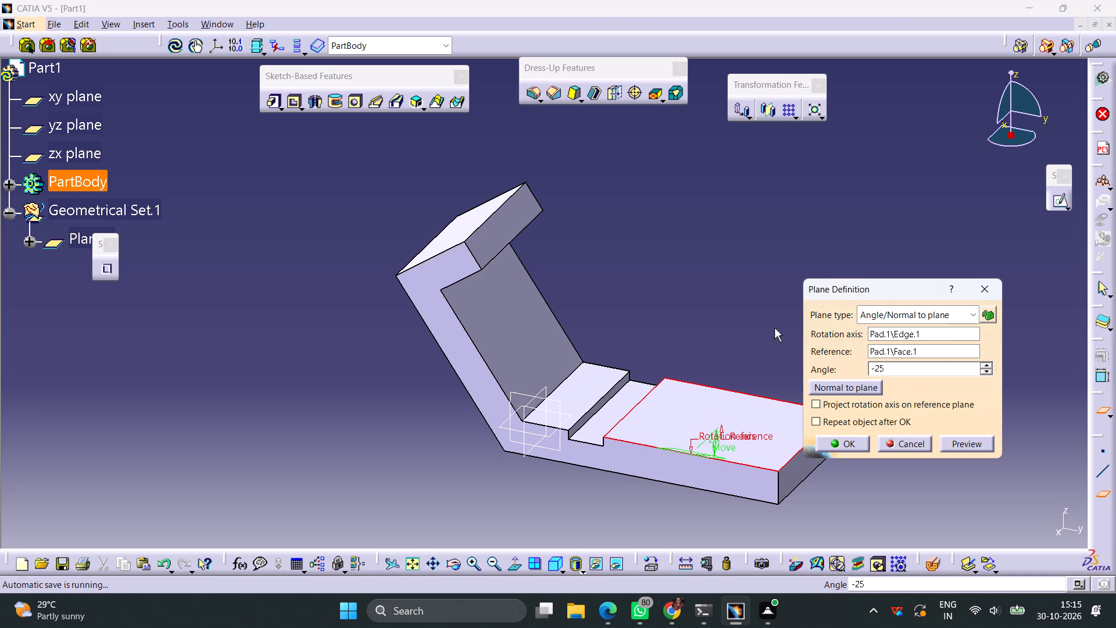
{"action": "left_click", "coordinate": [732, 329]}
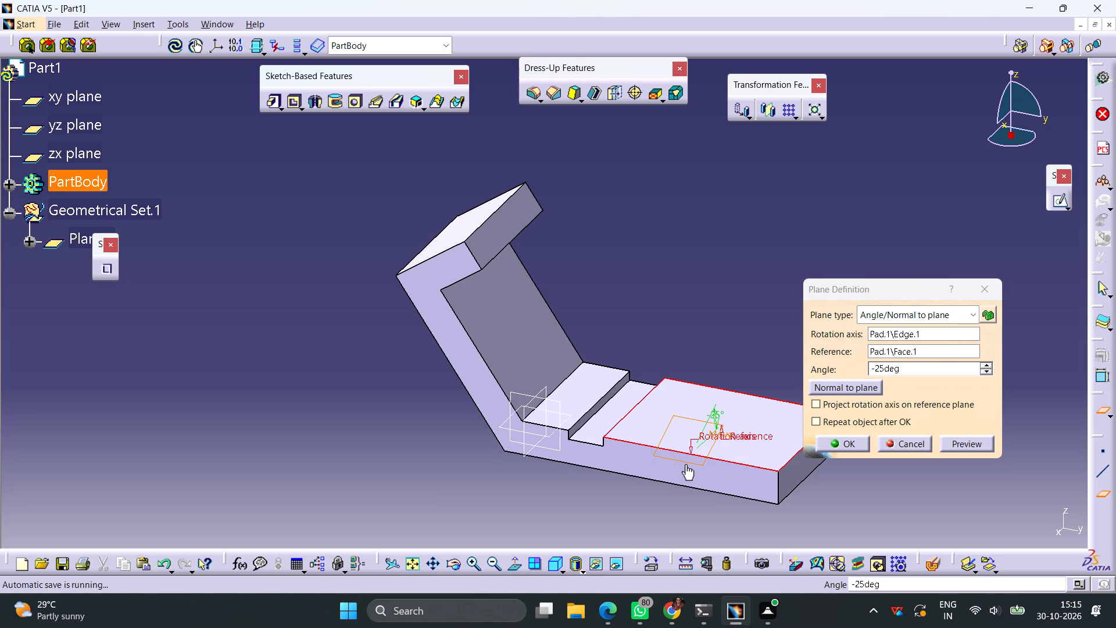
{"action": "left_click_drag", "start_coordinate": [684, 464], "coordinate": [691, 455]}
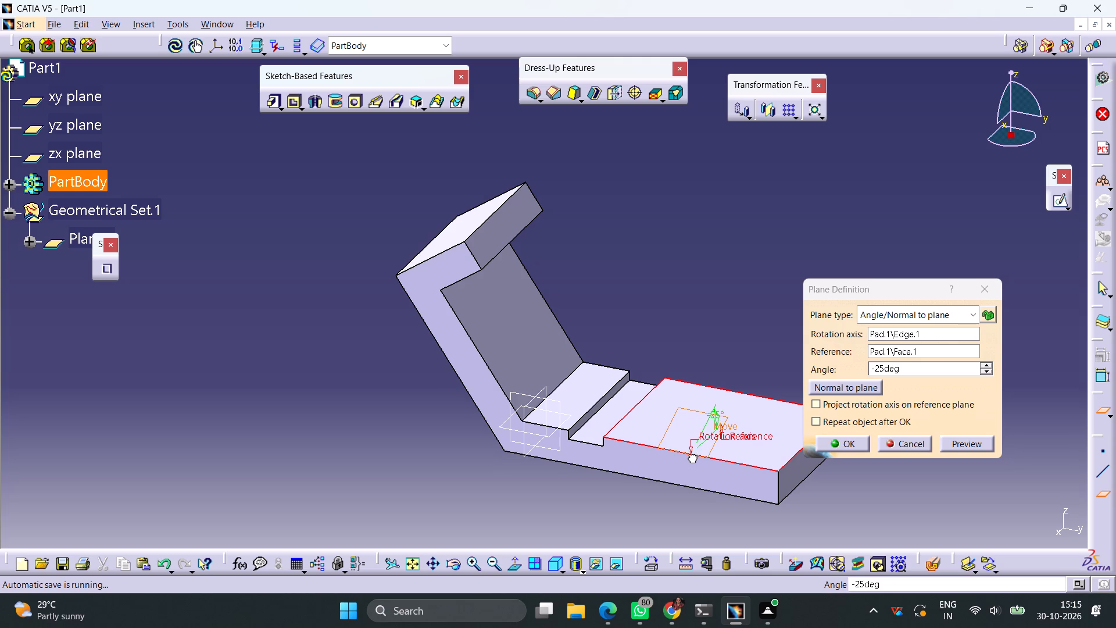
{"action": "left_click_drag", "start_coordinate": [691, 455], "coordinate": [691, 454]}
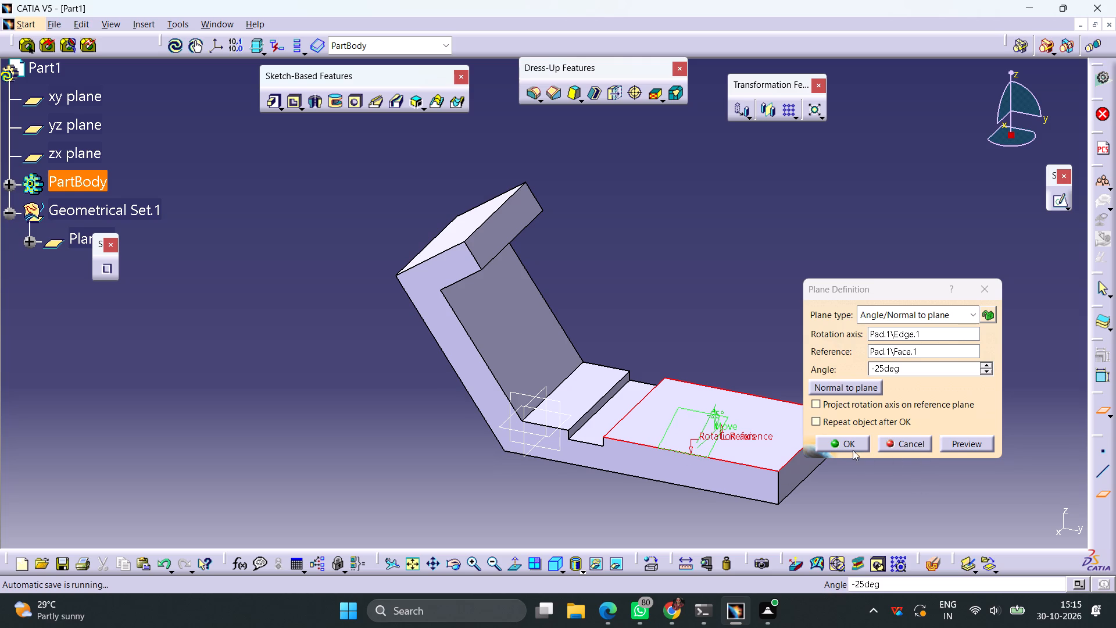
{"action": "left_click", "coordinate": [853, 450]}
{"action": "left_click", "coordinate": [882, 463]}
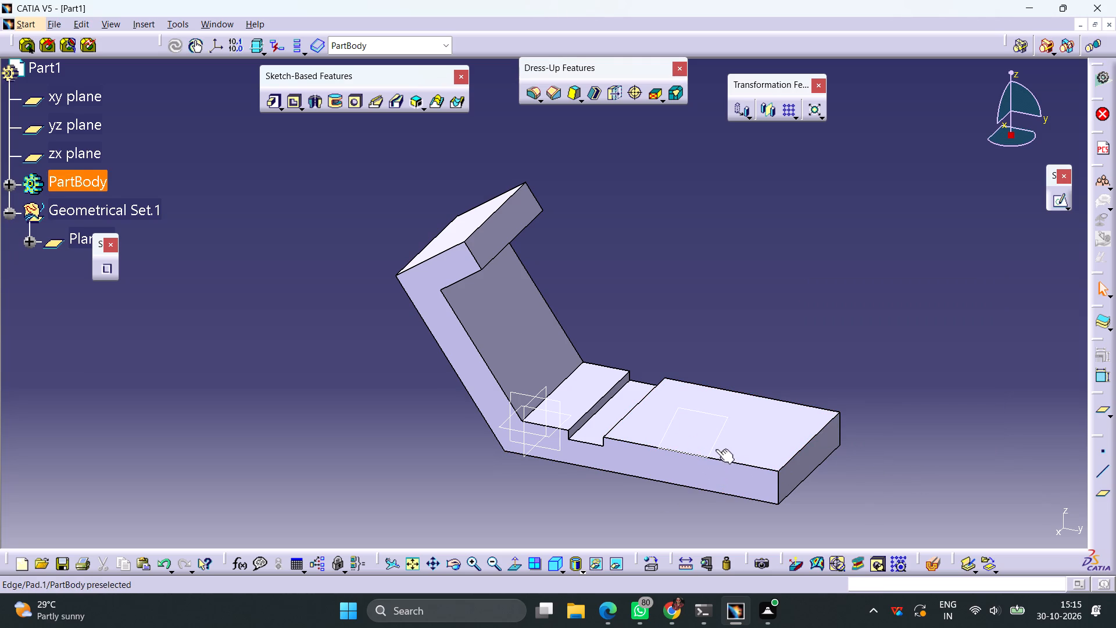
Open a sketch on the new angled plane and draw a vertical line about 38 mm long up from the base's long top edge.
{"action": "left_click", "coordinate": [715, 445]}
{"action": "left_click", "coordinate": [1055, 205]}
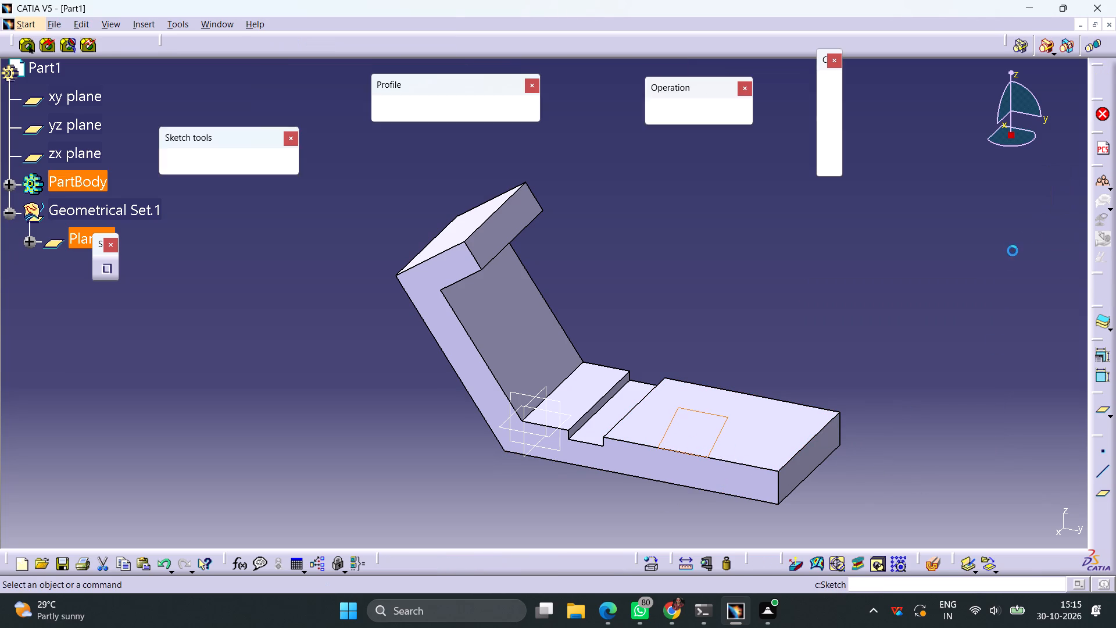
{"action": "middle_click_drag", "start_coordinate": [761, 316], "coordinate": [512, 251]}
{"action": "right_click_drag", "start_coordinate": [761, 316], "coordinate": [512, 251]}
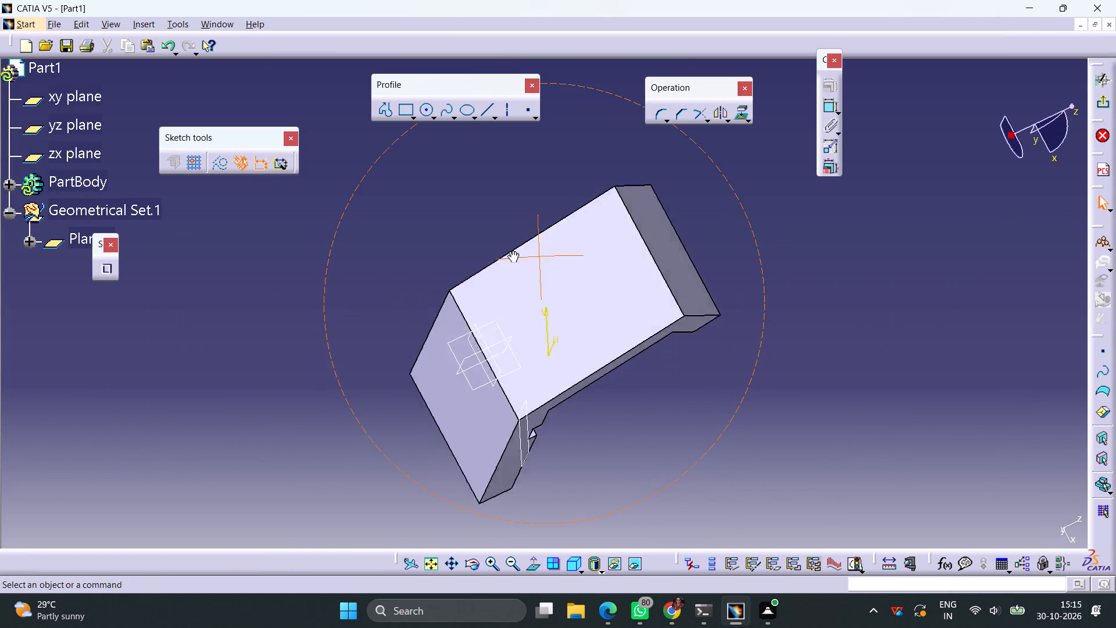
{"action": "middle_click_drag", "start_coordinate": [512, 251], "coordinate": [388, 218]}
{"action": "right_click_drag", "start_coordinate": [512, 251], "coordinate": [388, 218]}
{"action": "left_click", "coordinate": [536, 563]}
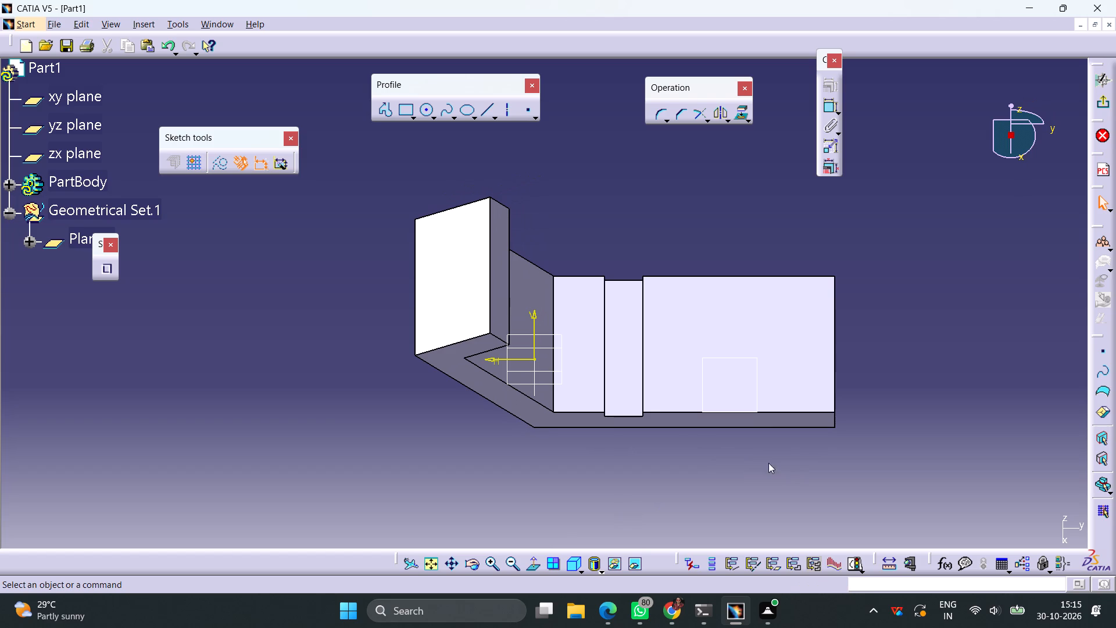
{"action": "left_click", "coordinate": [485, 114]}
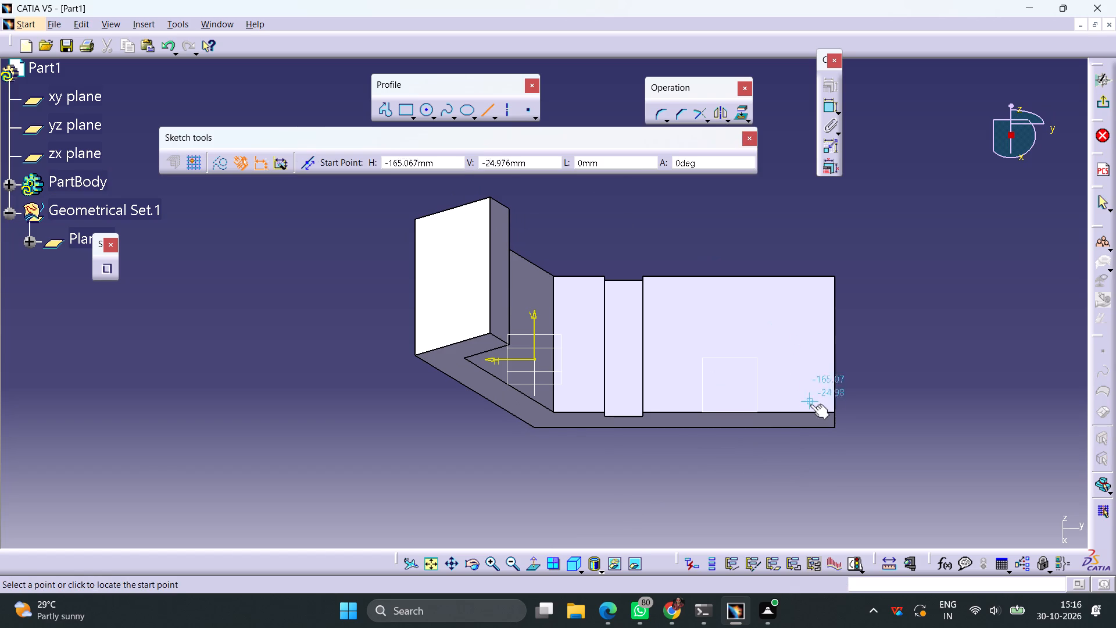
{"action": "left_click", "coordinate": [780, 411]}
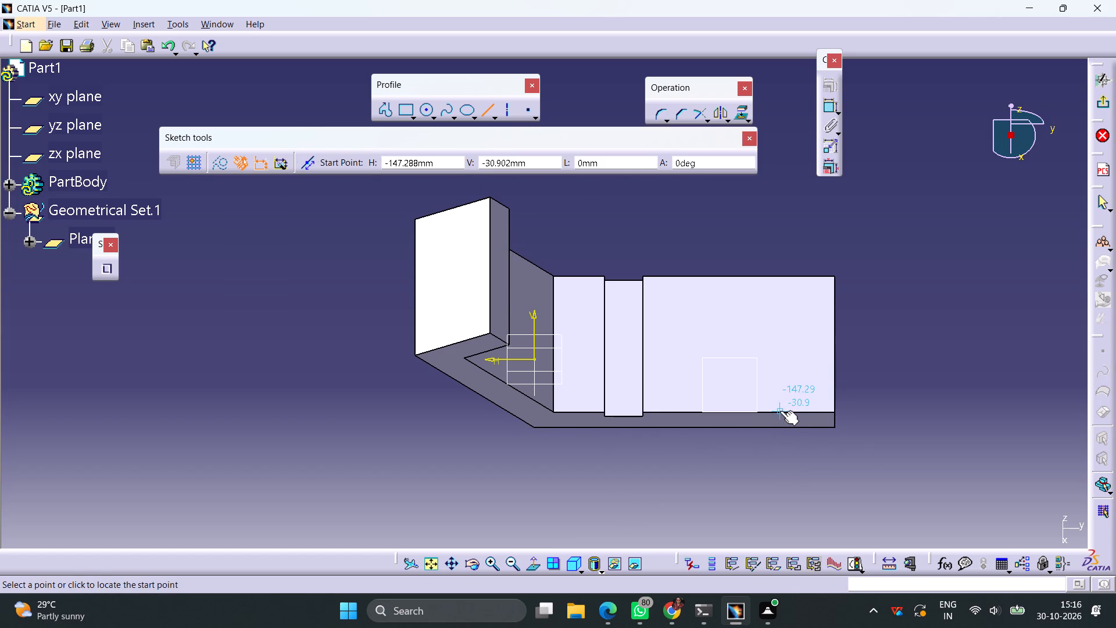
{"action": "left_click", "coordinate": [779, 348]}
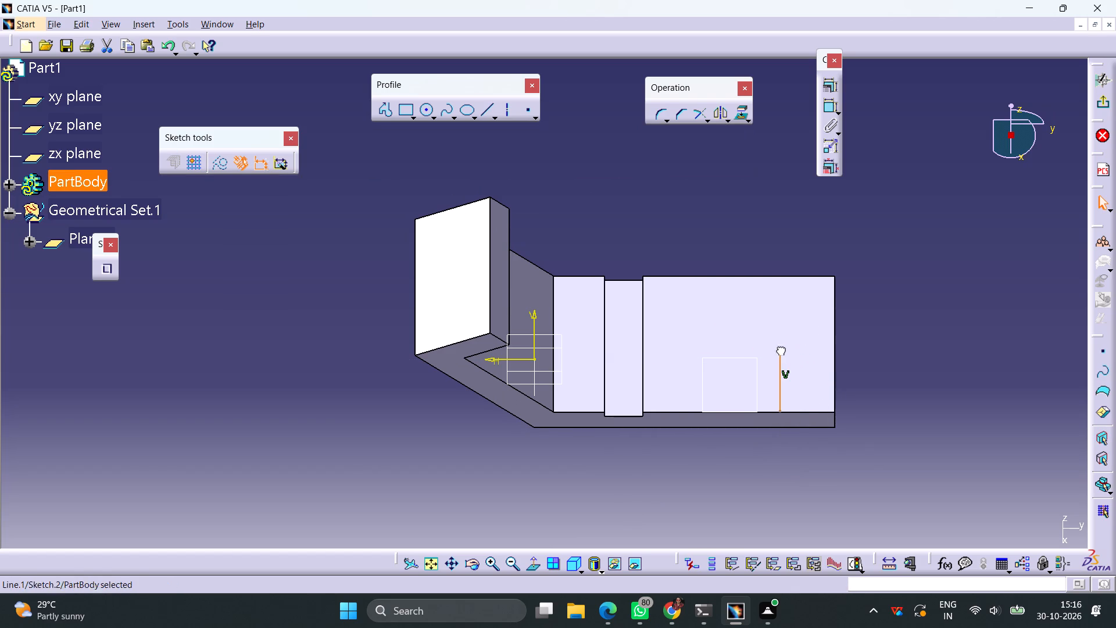
Dimension the vertical line's length and set it to 40 mm.
{"action": "left_click", "coordinate": [826, 107]}
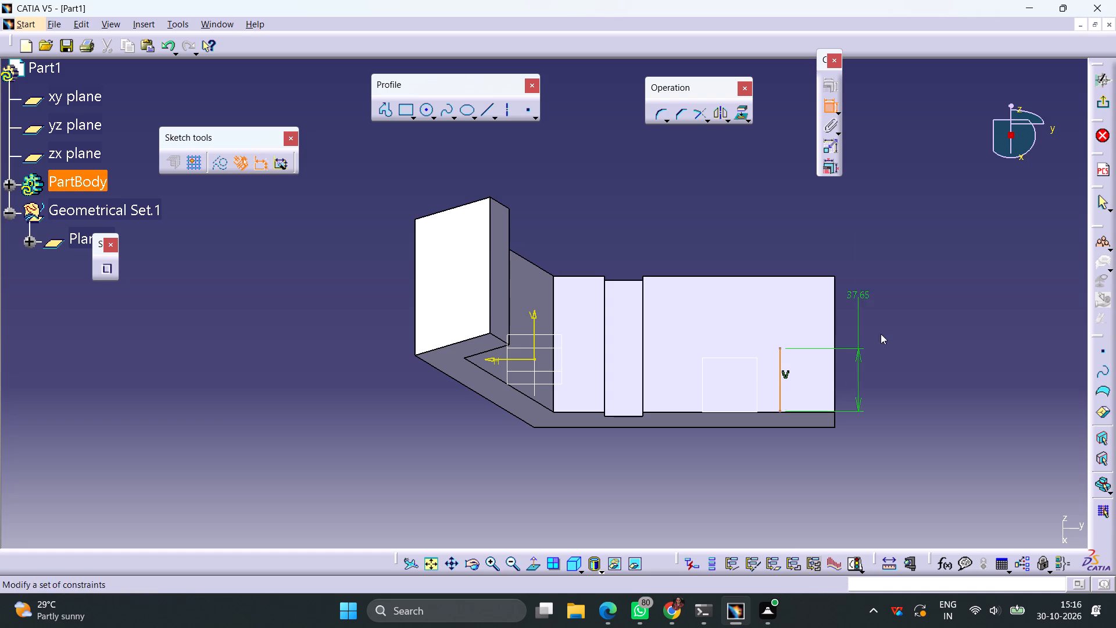
{"action": "left_click", "coordinate": [874, 377]}
{"action": "double_click", "coordinate": [878, 369]}
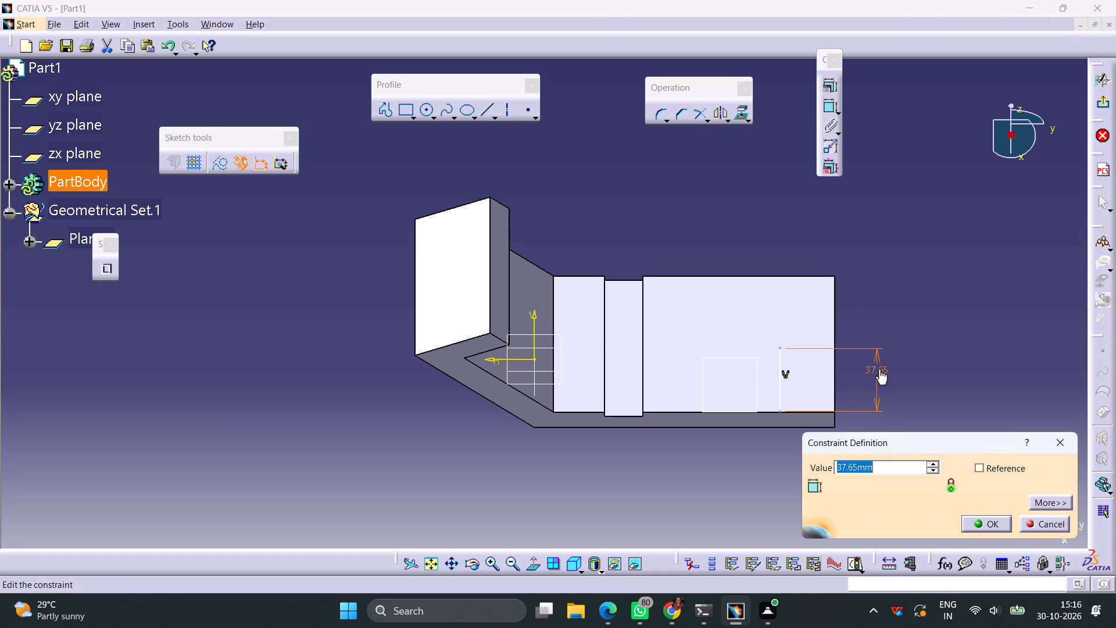
{"action": "type", "text": "40"}
{"action": "key", "text": "Return"}
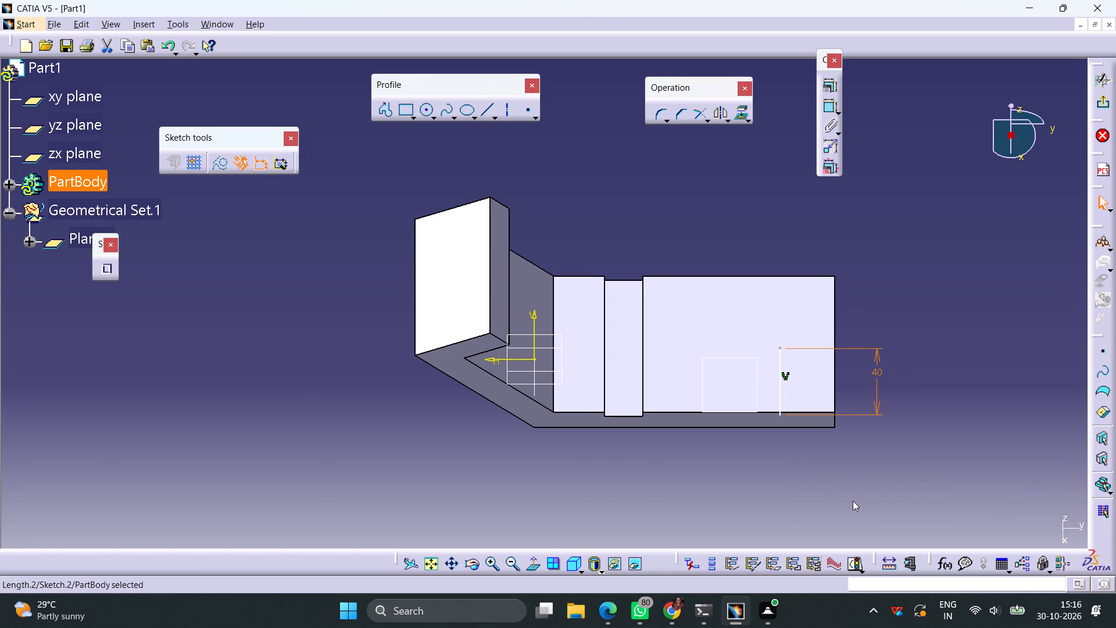
{"action": "left_click", "coordinate": [847, 504]}
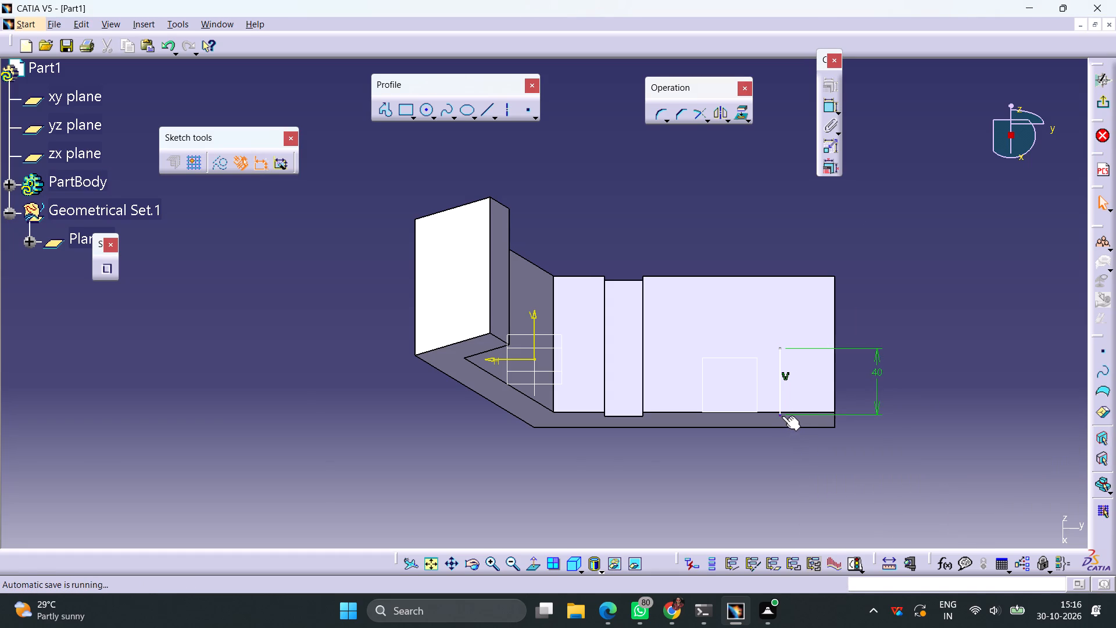
Constrain the vertical line's lower endpoint to be coincident with the base's long top edge.
{"action": "left_click", "coordinate": [780, 416]}
{"action": "left_click", "coordinate": [788, 409], "text": "ctrl"}
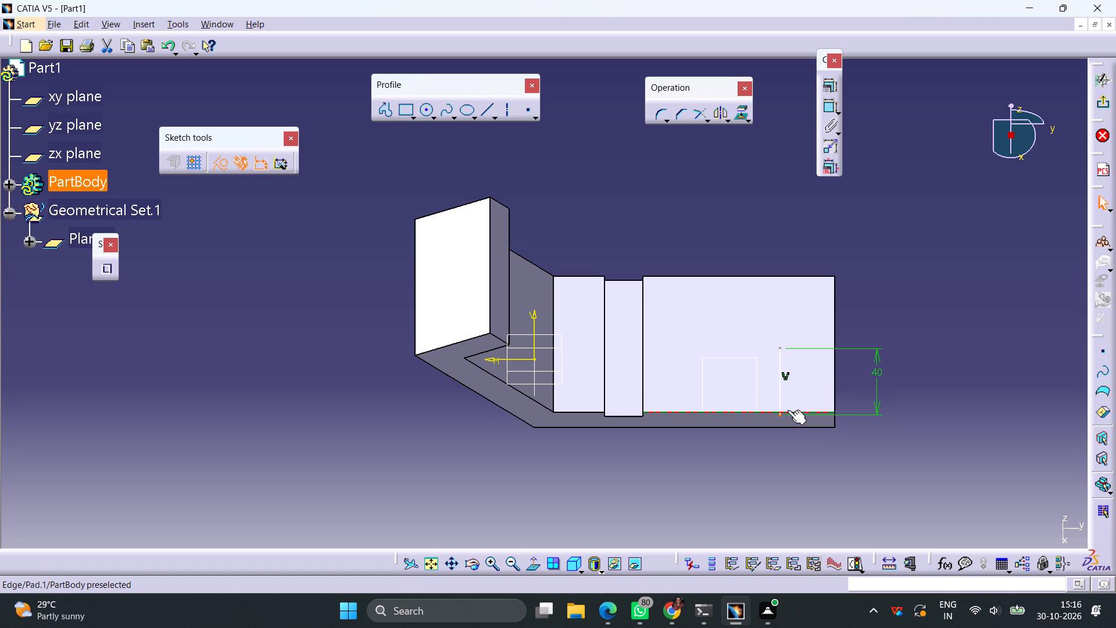
{"action": "left_click", "coordinate": [825, 85]}
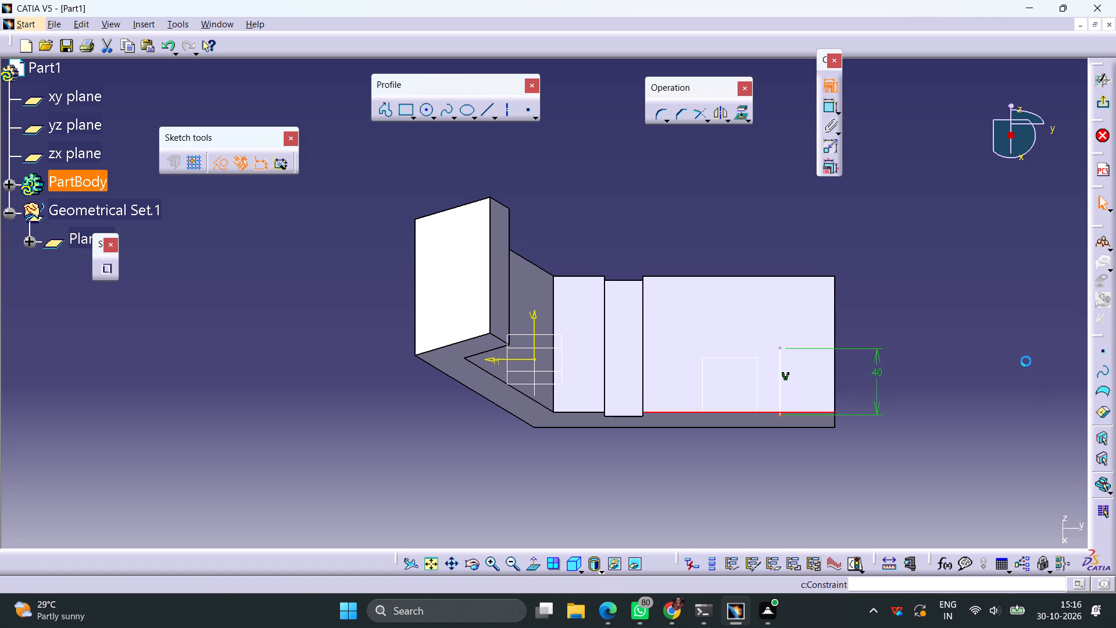
{"action": "left_click", "coordinate": [1015, 317]}
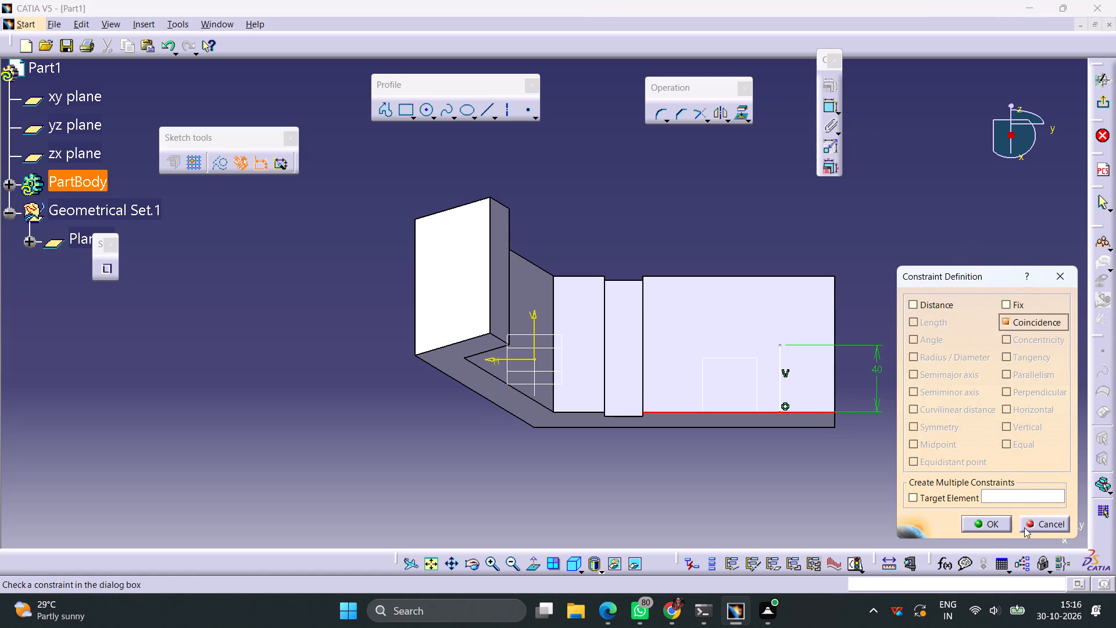
{"action": "left_click", "coordinate": [994, 526]}
Dimension the vertical line's offset from the base's short outer end edge and set it to 30 mm.
{"action": "left_click", "coordinate": [830, 110]}
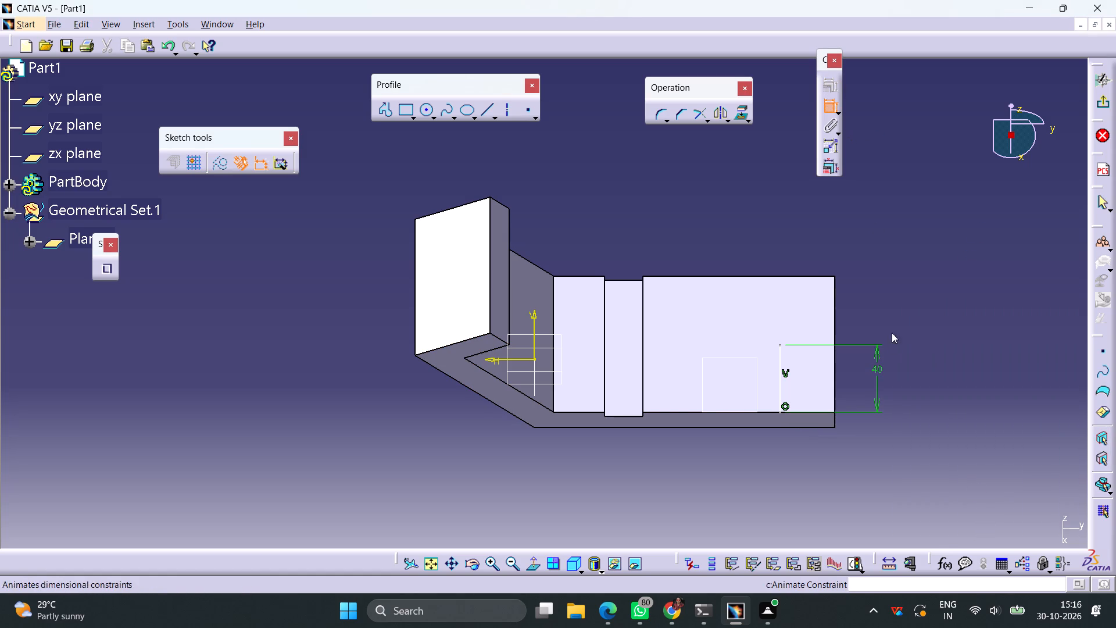
{"action": "left_click", "coordinate": [780, 384]}
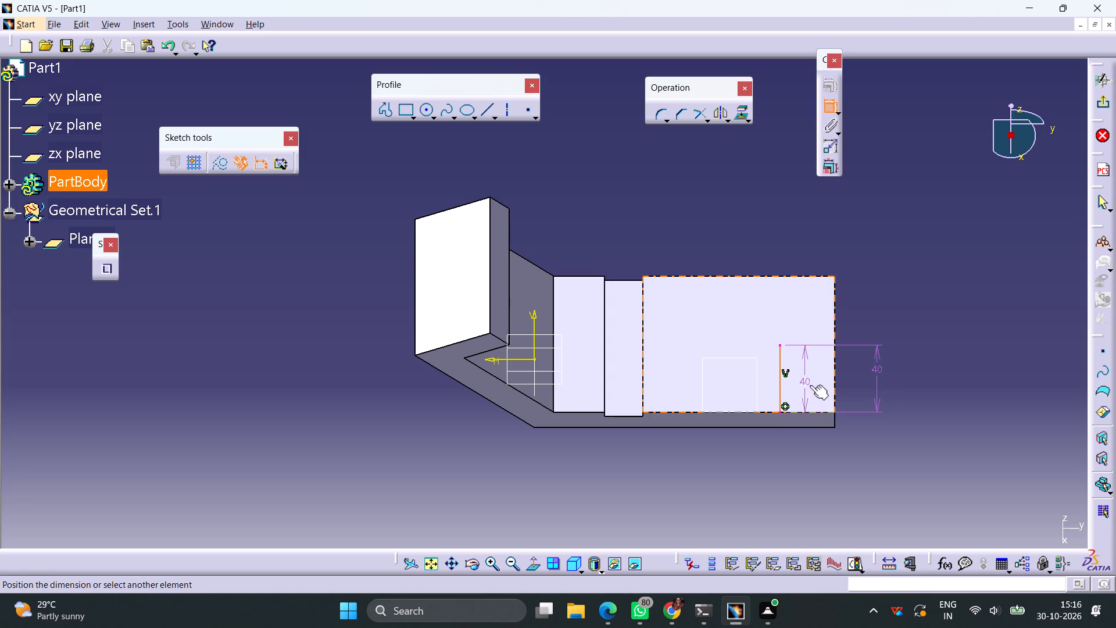
{"action": "left_click", "coordinate": [838, 383]}
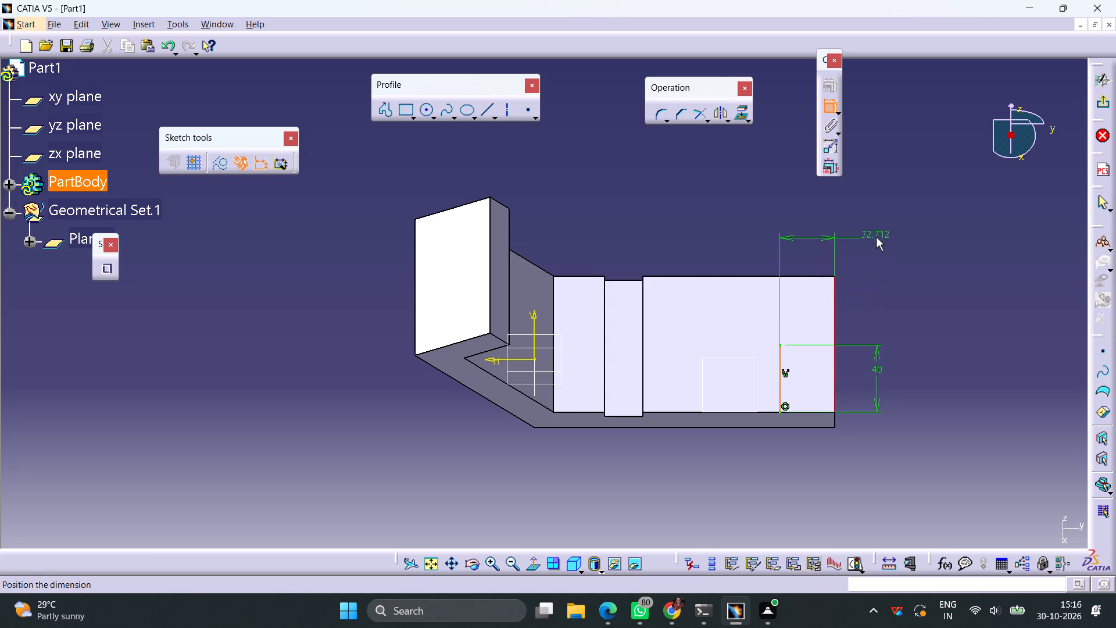
{"action": "left_click", "coordinate": [876, 237]}
{"action": "double_click", "coordinate": [876, 234]}
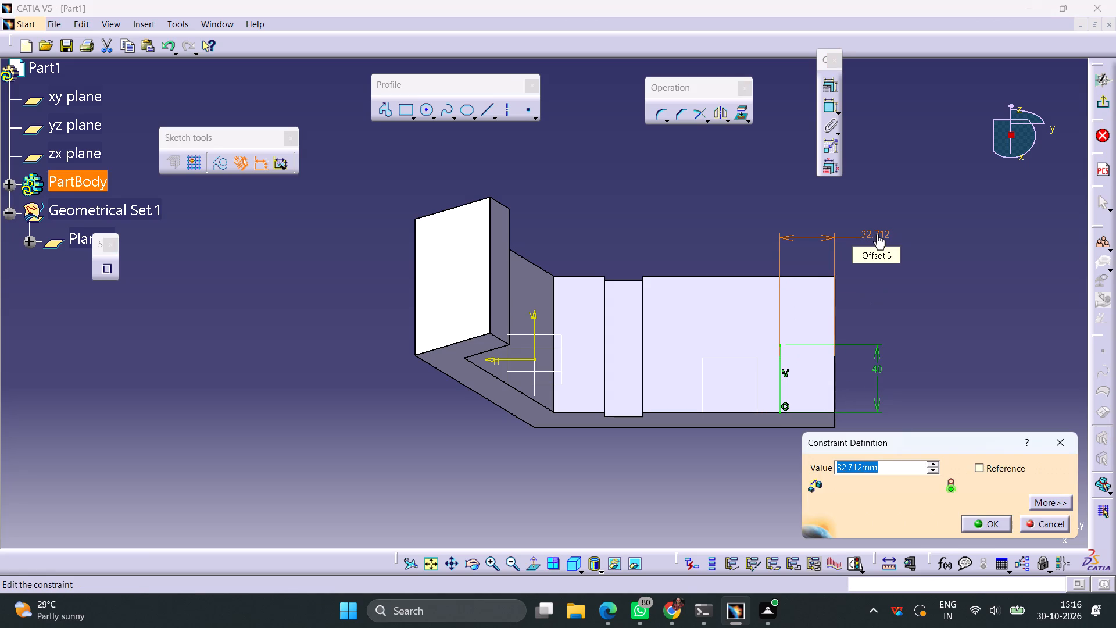
{"action": "type", "text": "30"}
{"action": "key", "text": "Return"}
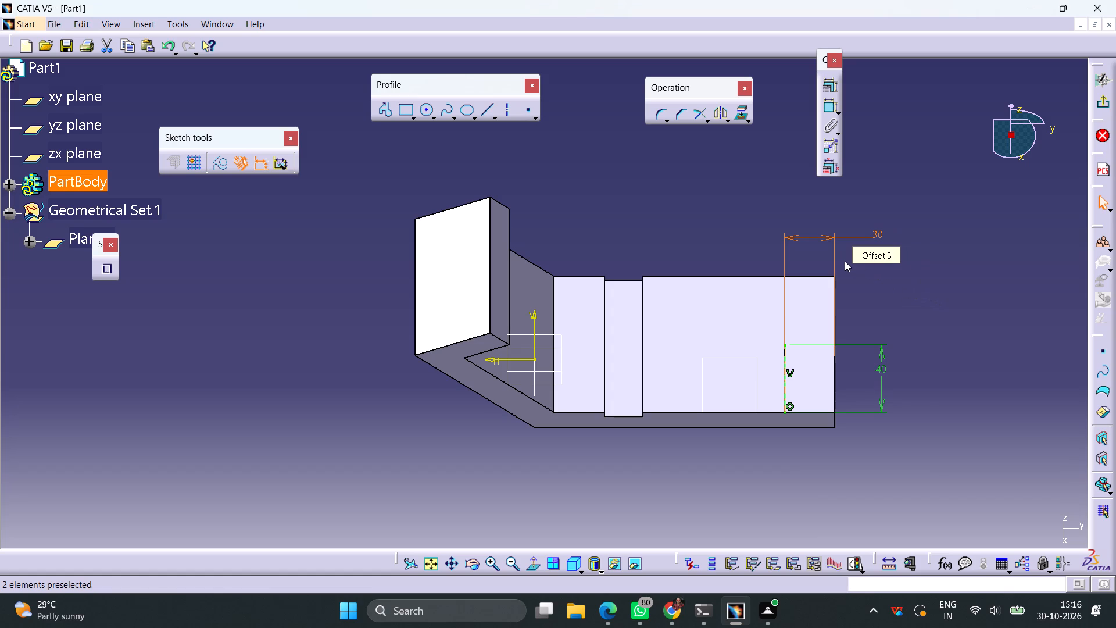
Draw a horizontal line about 34 mm long from the vertical line's upper endpoint towards the notch, and a second vertical line down to the base's long edge.
{"action": "left_click", "coordinate": [489, 110]}
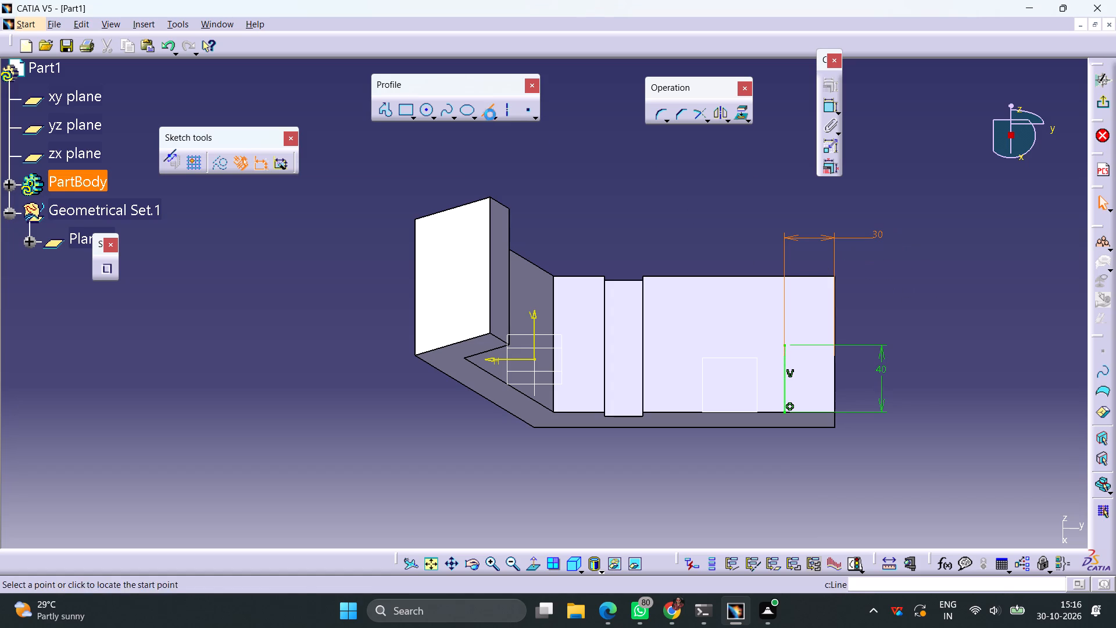
{"action": "left_click", "coordinate": [784, 344]}
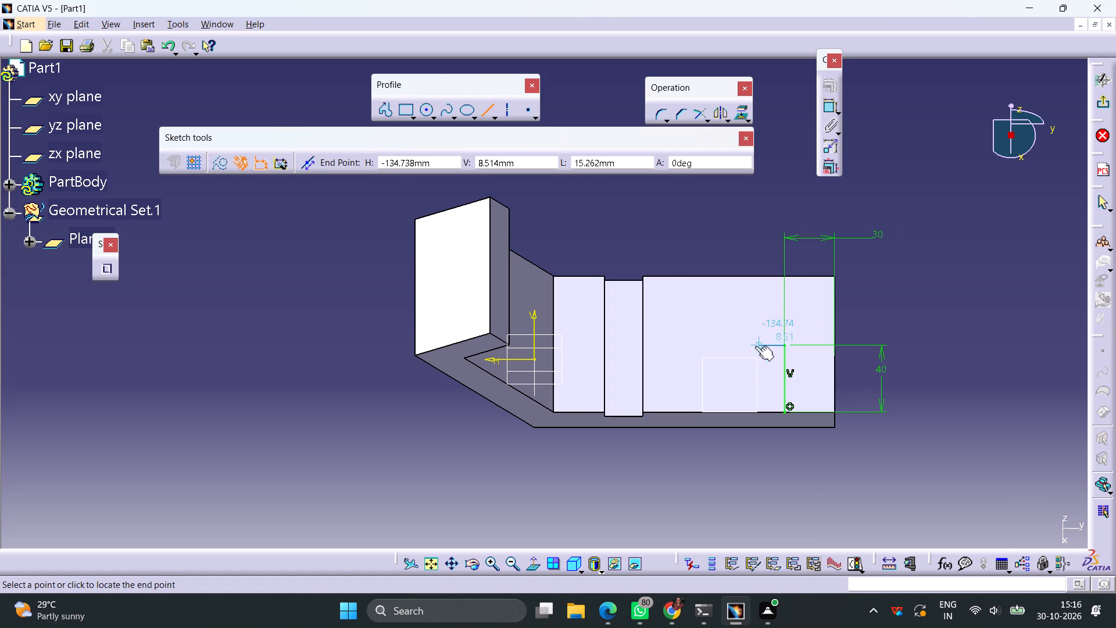
{"action": "left_click", "coordinate": [727, 347]}
{"action": "left_click", "coordinate": [889, 301]}
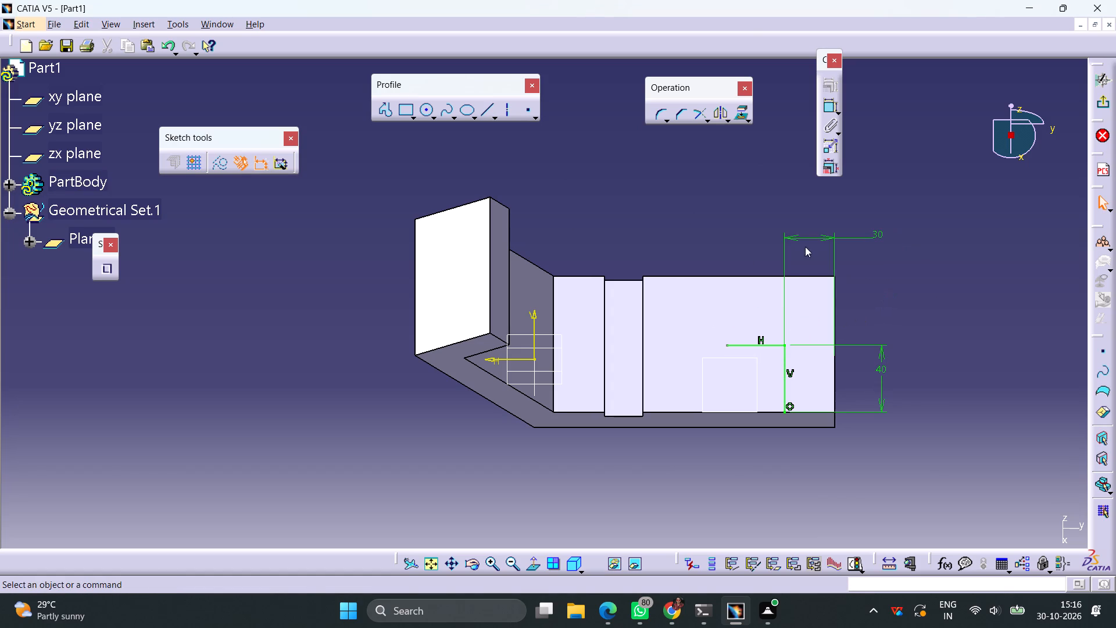
{"action": "left_click", "coordinate": [481, 115]}
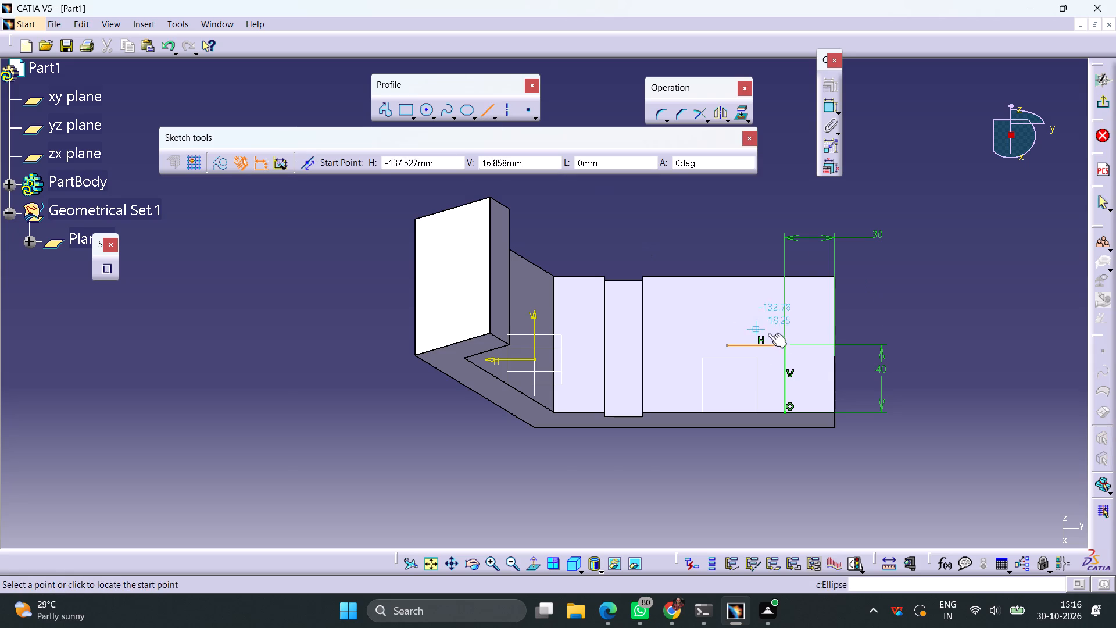
{"action": "left_click", "coordinate": [731, 344]}
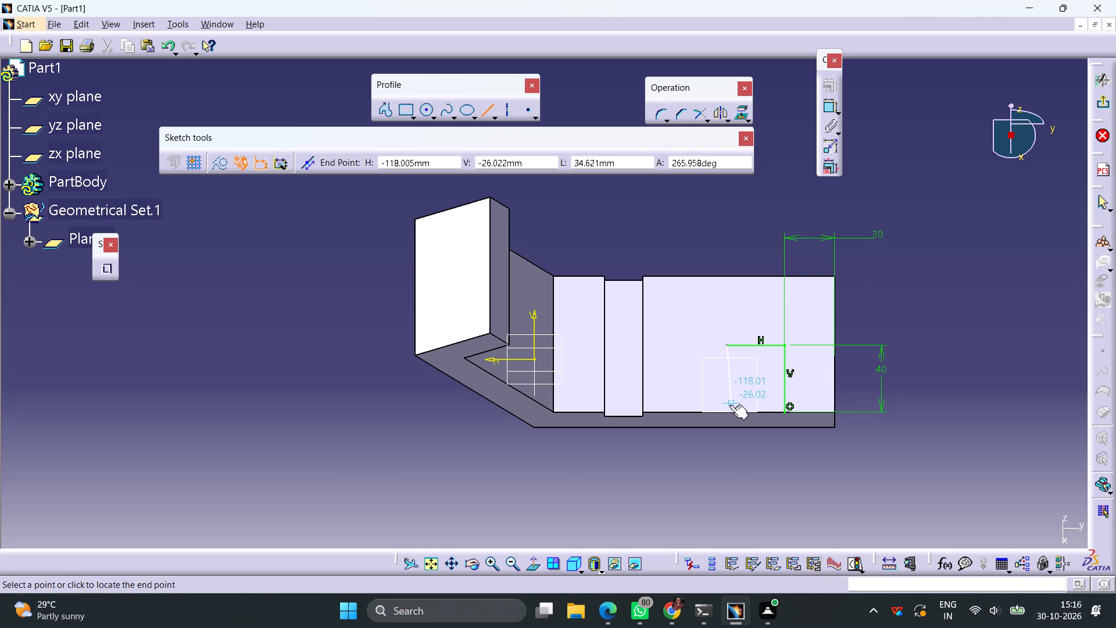
{"action": "left_click", "coordinate": [729, 414]}
{"action": "left_click", "coordinate": [766, 465]}
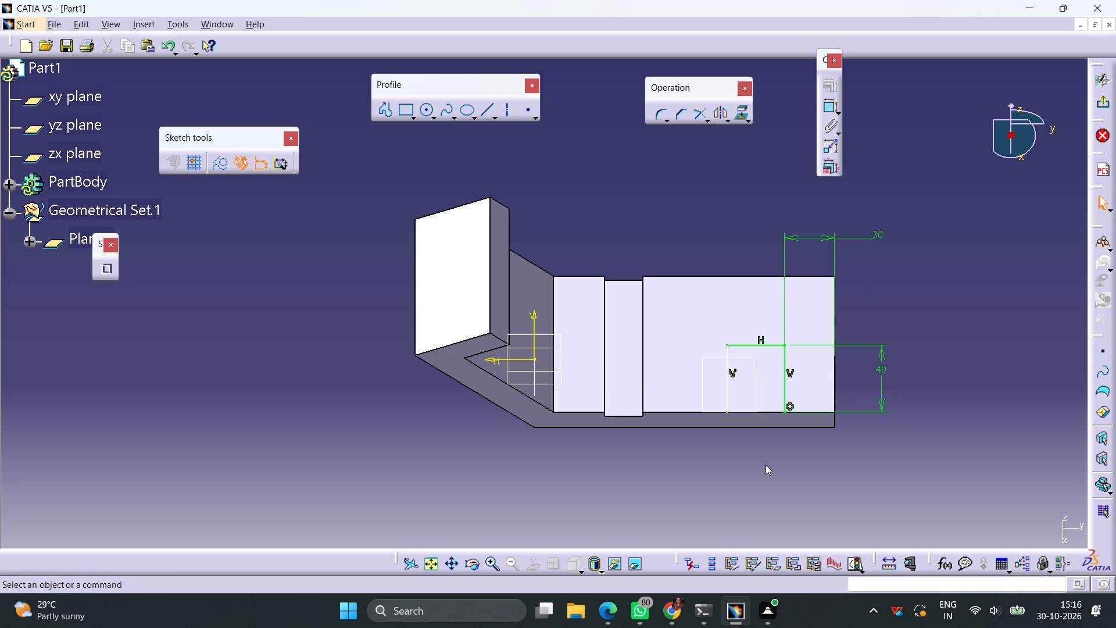
Draw a three-point arc bulging upward between the horizontal line's two endpoints, with a radius of about 17 mm.
{"action": "left_click", "coordinate": [432, 118]}
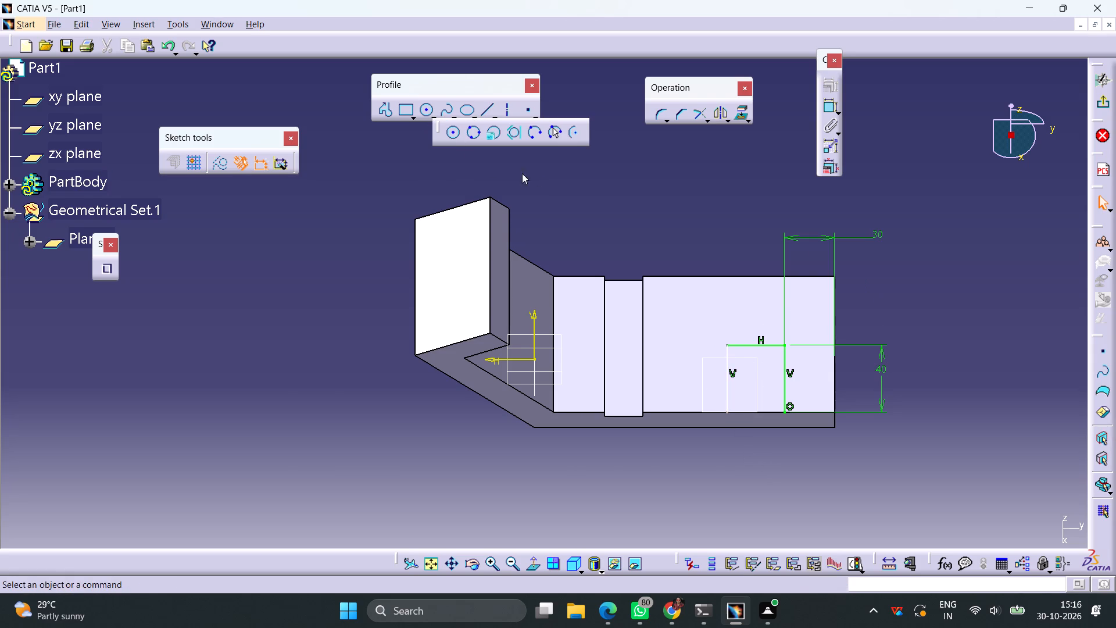
{"action": "left_click", "coordinate": [553, 135]}
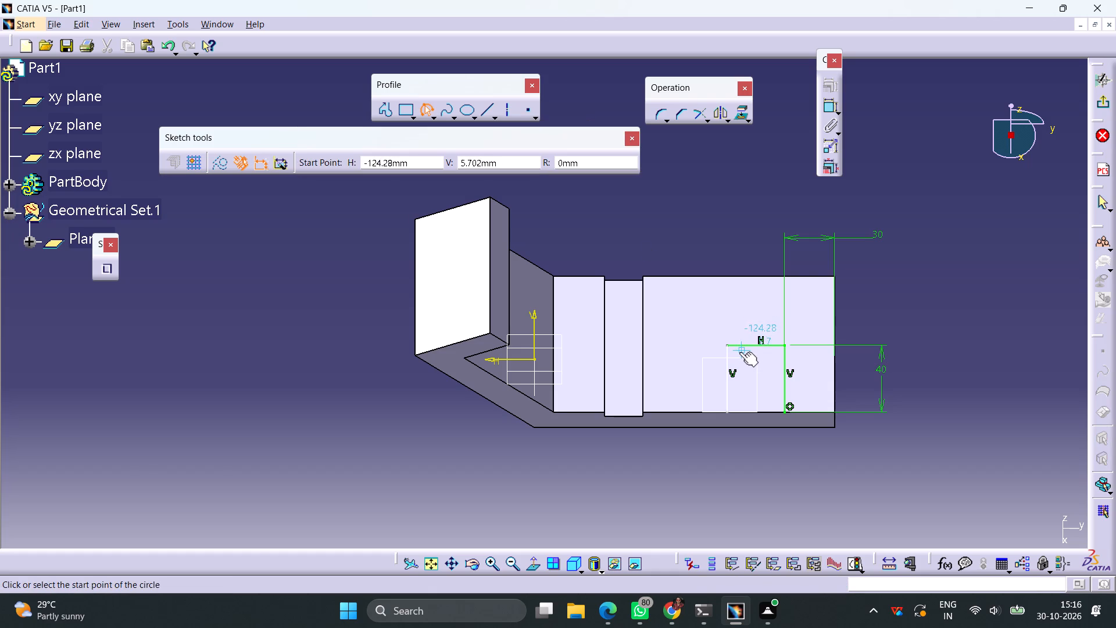
{"action": "left_click", "coordinate": [729, 347]}
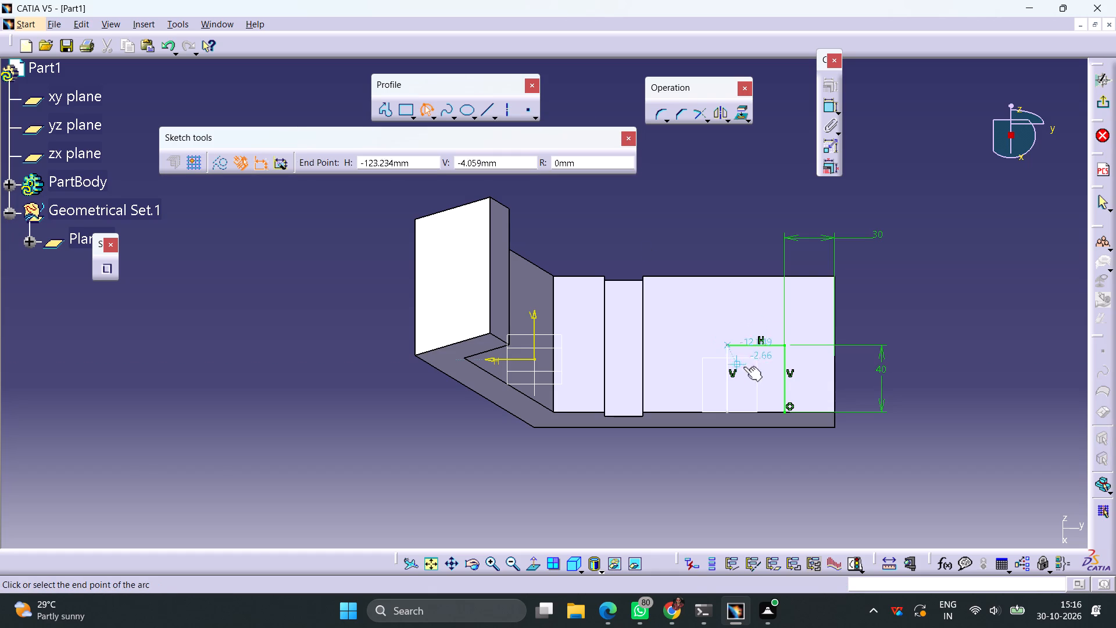
{"action": "left_click", "coordinate": [785, 346]}
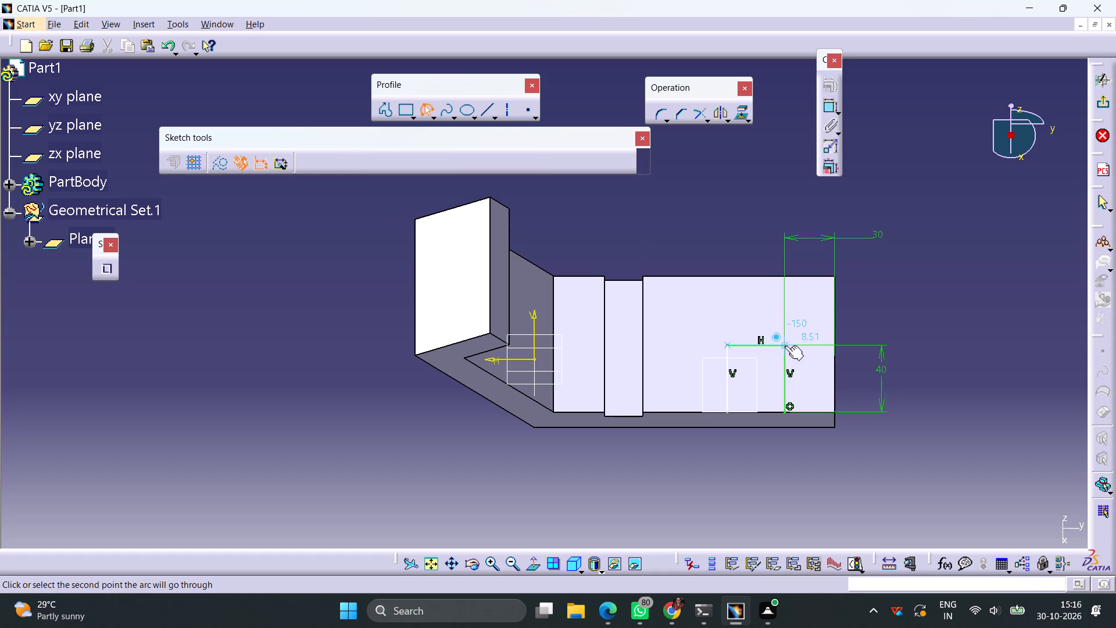
{"action": "left_click", "coordinate": [764, 319]}
Dimension the arc's radius and set it to 28 mm.
{"action": "left_click", "coordinate": [827, 106]}
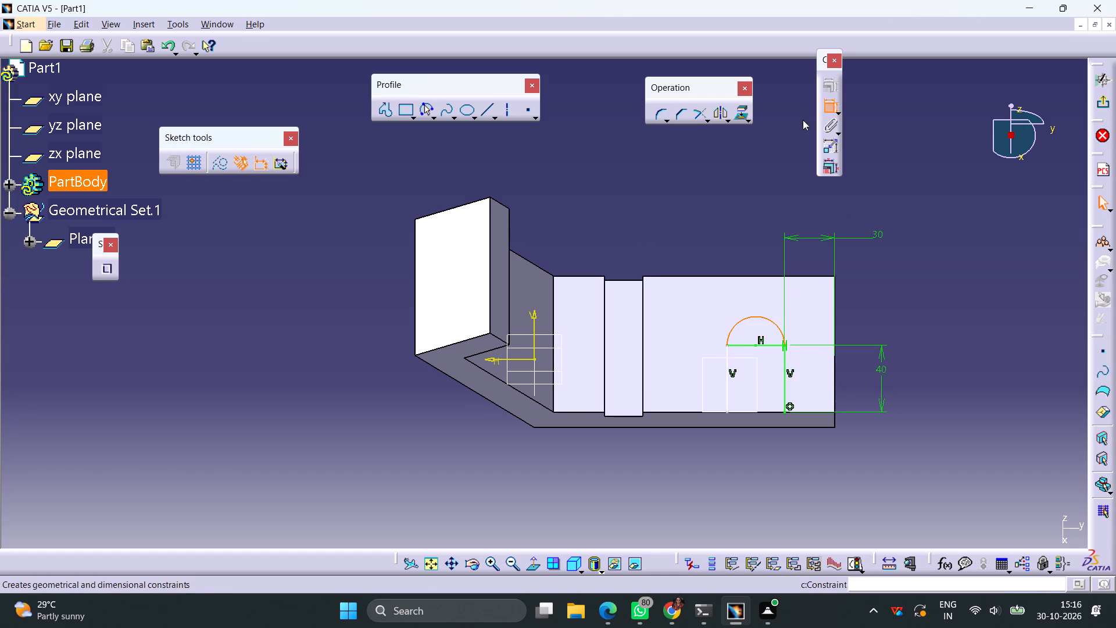
{"action": "left_click", "coordinate": [761, 214]}
{"action": "double_click", "coordinate": [766, 211]}
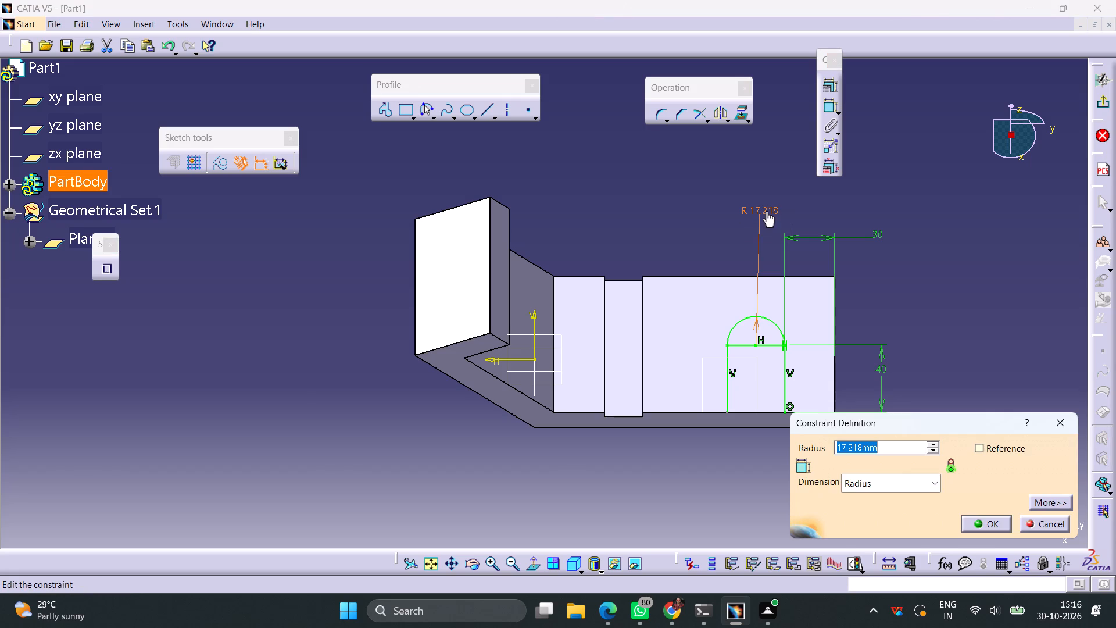
{"action": "type", "text": "28"}
{"action": "key", "text": "Return"}
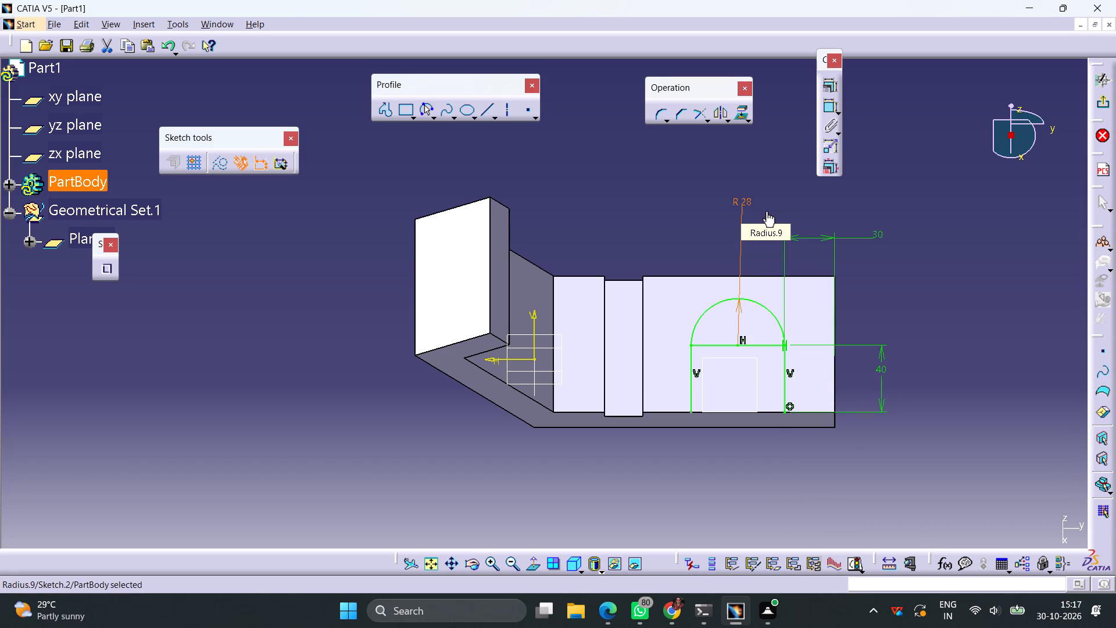
{"action": "left_click", "coordinate": [887, 292]}
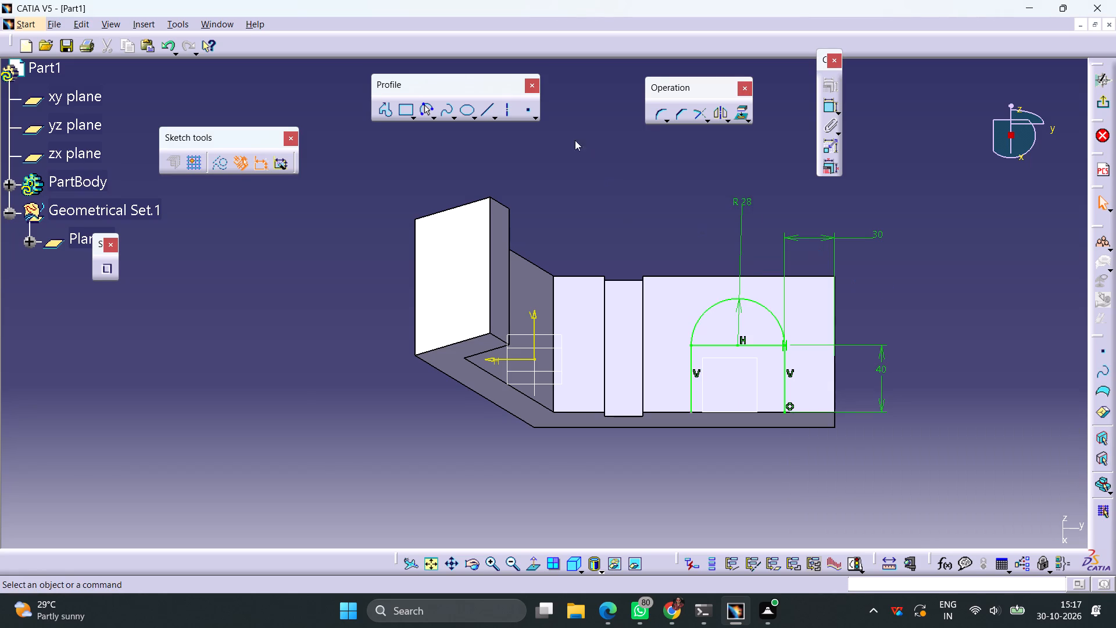
Close the bottom of the profile with a horizontal line joining the lower endpoints of the two vertical lines.
{"action": "left_click", "coordinate": [487, 110]}
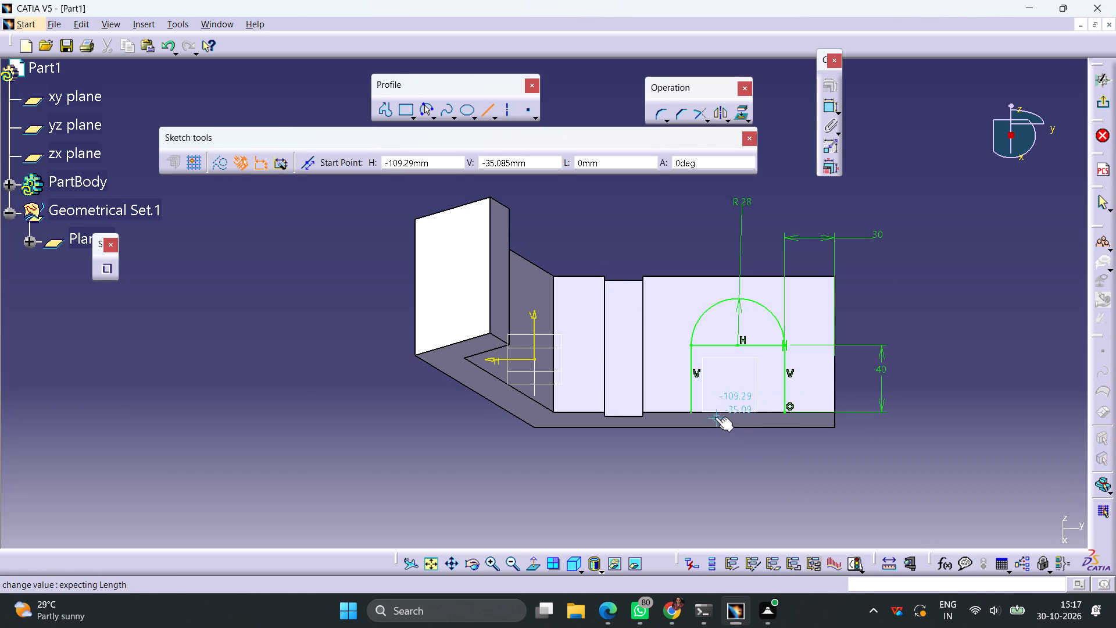
{"action": "left_click", "coordinate": [691, 412]}
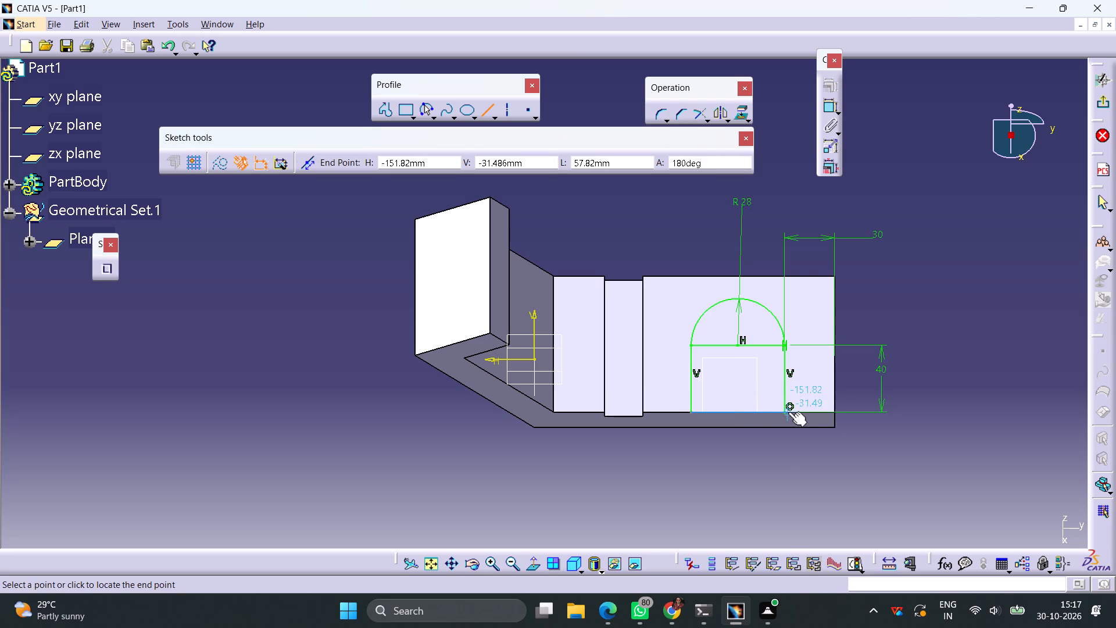
{"action": "left_click", "coordinate": [784, 412]}
{"action": "left_click", "coordinate": [838, 445]}
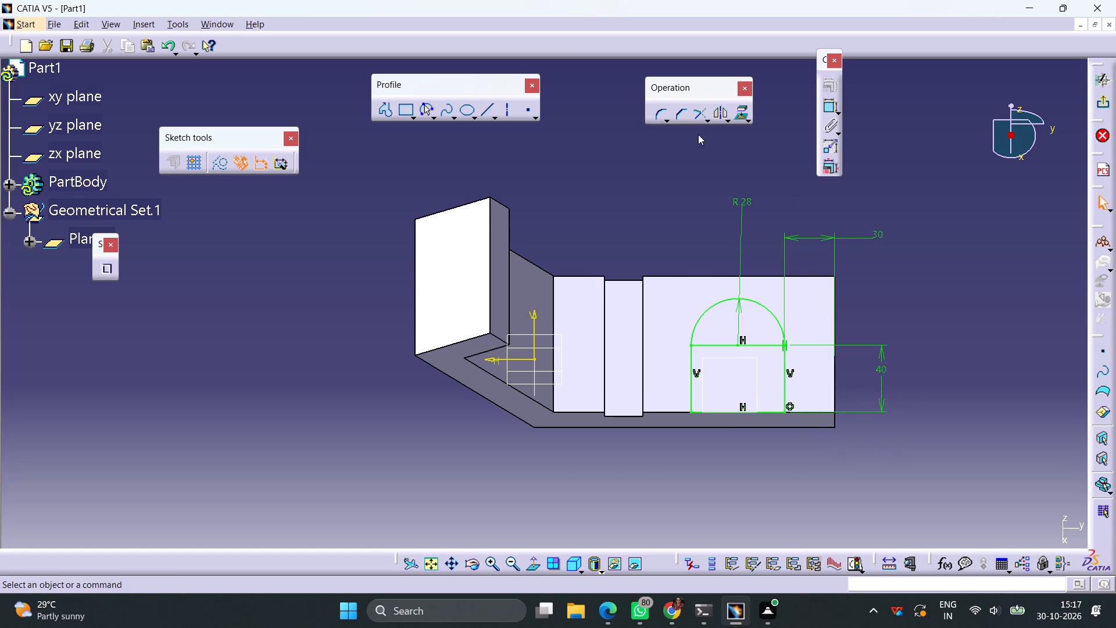
Remove the inner horizontal line below the arc with Quick Trim, leaving a single arch-shaped outline.
{"action": "left_click", "coordinate": [703, 118]}
{"action": "left_click", "coordinate": [766, 133]}
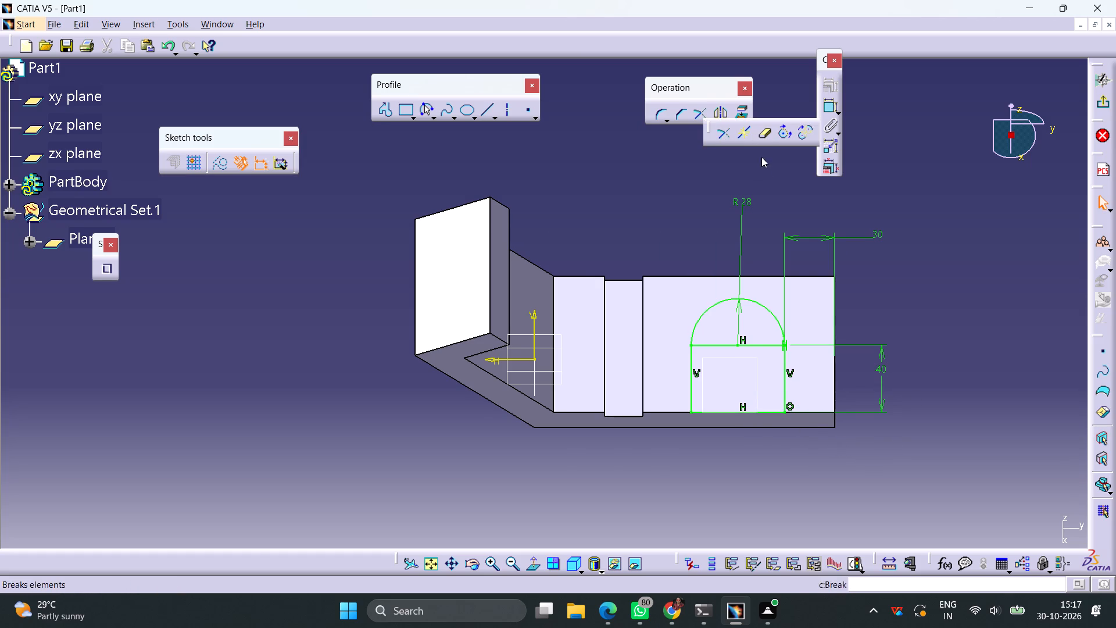
{"action": "left_click", "coordinate": [754, 347]}
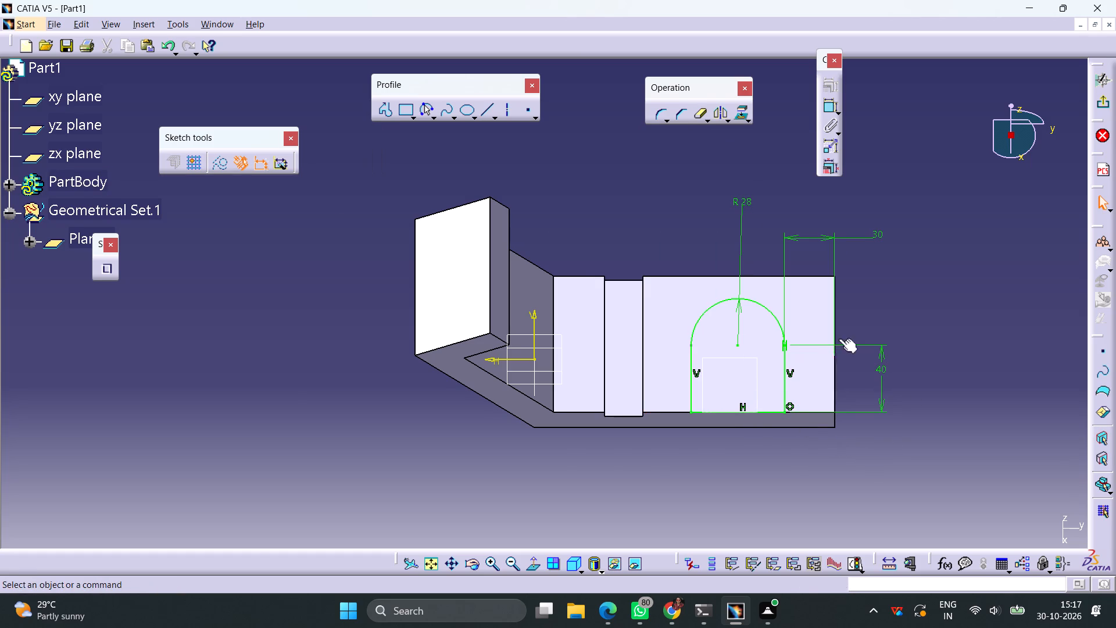
Exit the sketch and pad the arch profile with the Up to surface limit, ending on the base's flat upper face.
{"action": "left_click", "coordinate": [1104, 104]}
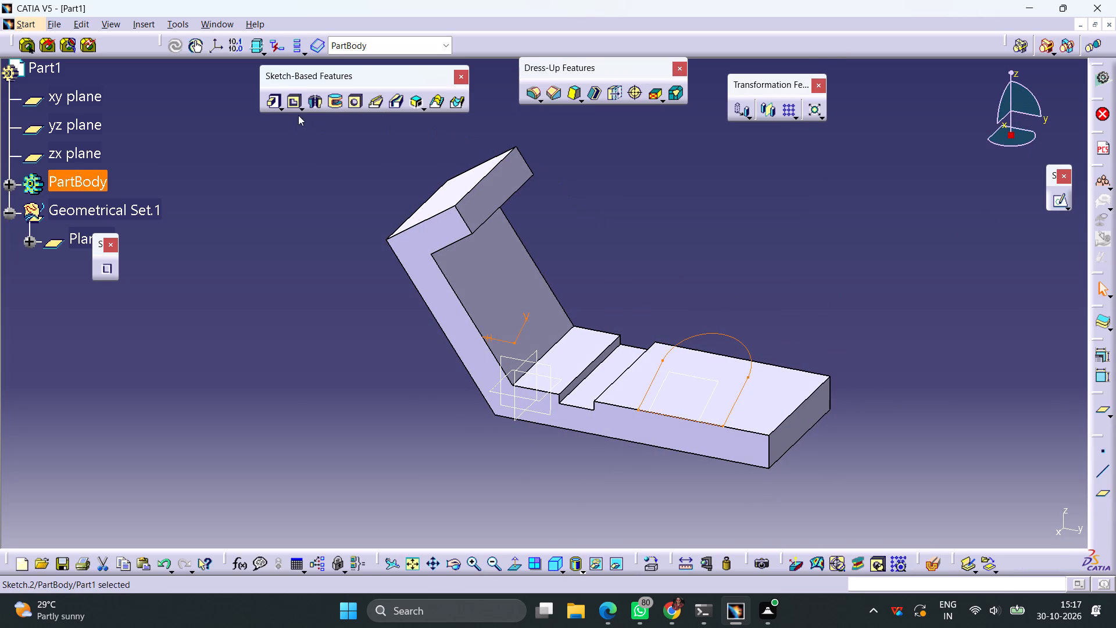
{"action": "left_click", "coordinate": [276, 101]}
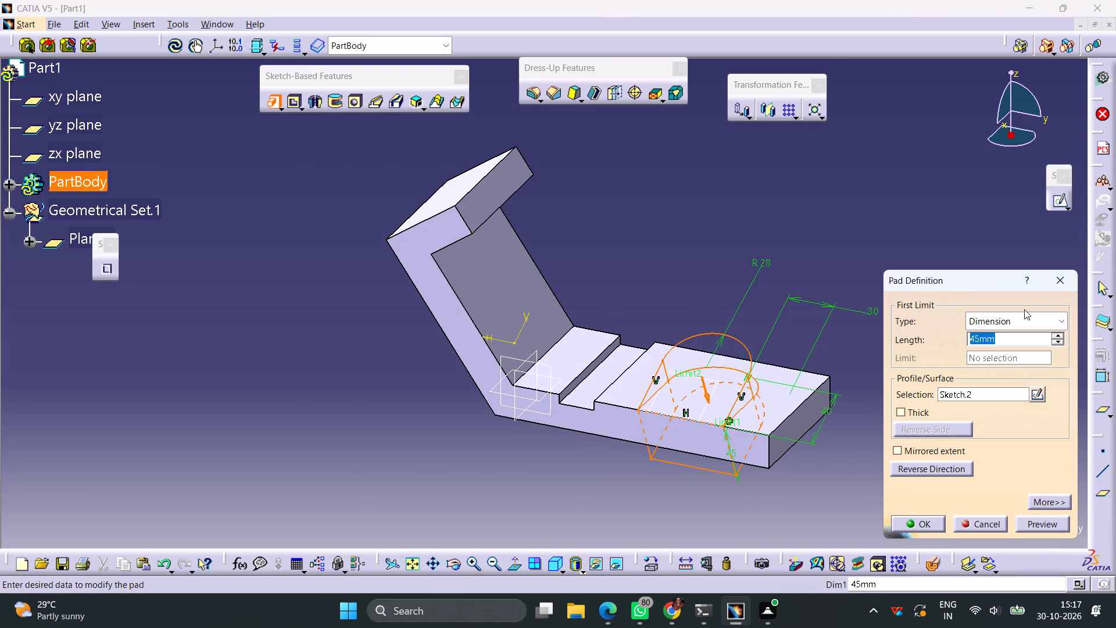
{"action": "left_click", "coordinate": [1041, 323]}
{"action": "left_click", "coordinate": [1011, 398]}
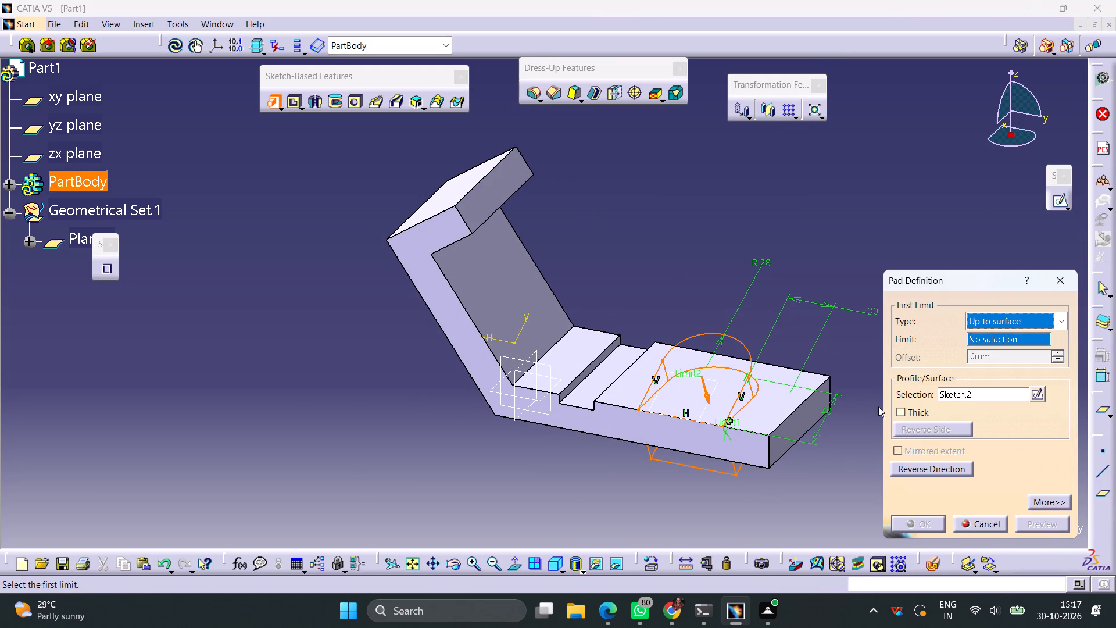
{"action": "left_click", "coordinate": [784, 408]}
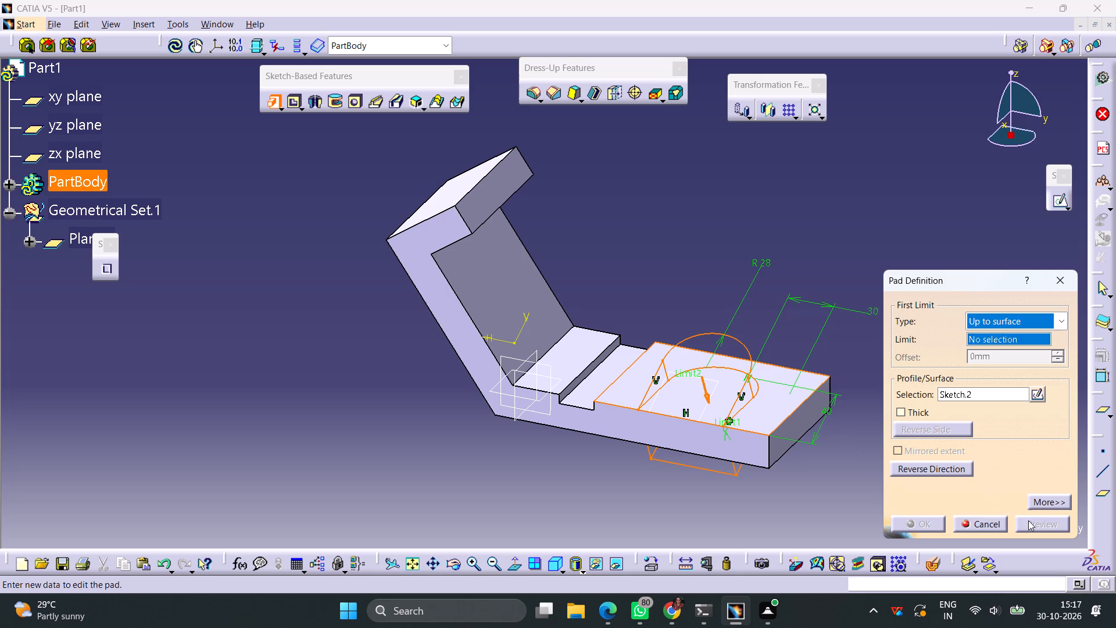
{"action": "left_click", "coordinate": [1032, 521]}
{"action": "left_click", "coordinate": [925, 525]}
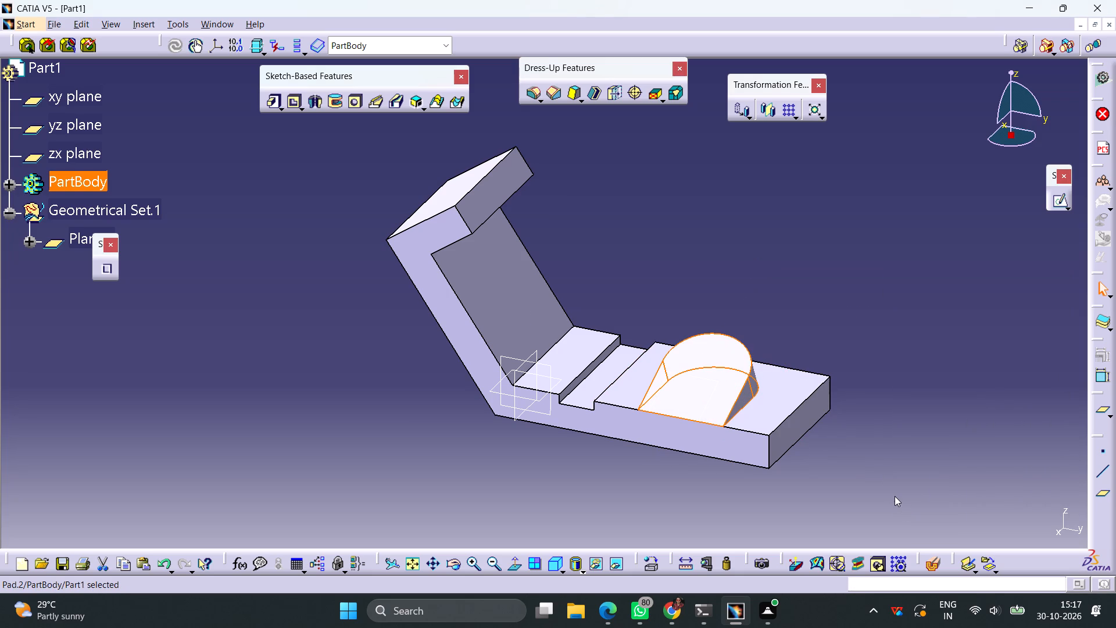
{"action": "left_click", "coordinate": [895, 497]}
Open a sketch on the inclined face of the arched pad and draw a small circle near the centre of its rounded end.
{"action": "left_click", "coordinate": [729, 372]}
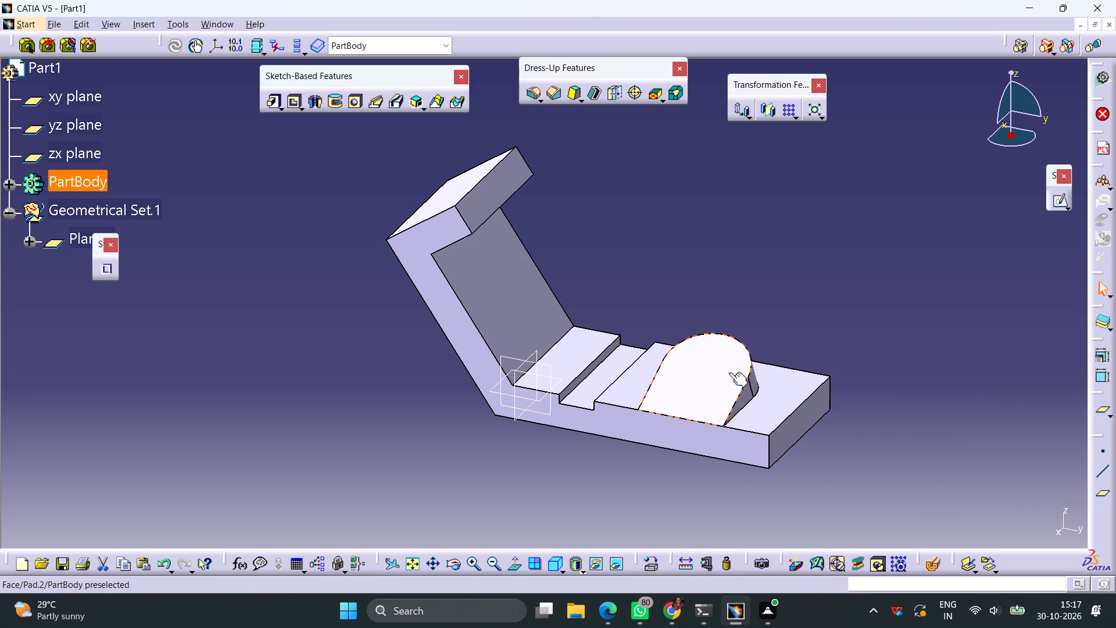
{"action": "left_click", "coordinate": [1056, 205]}
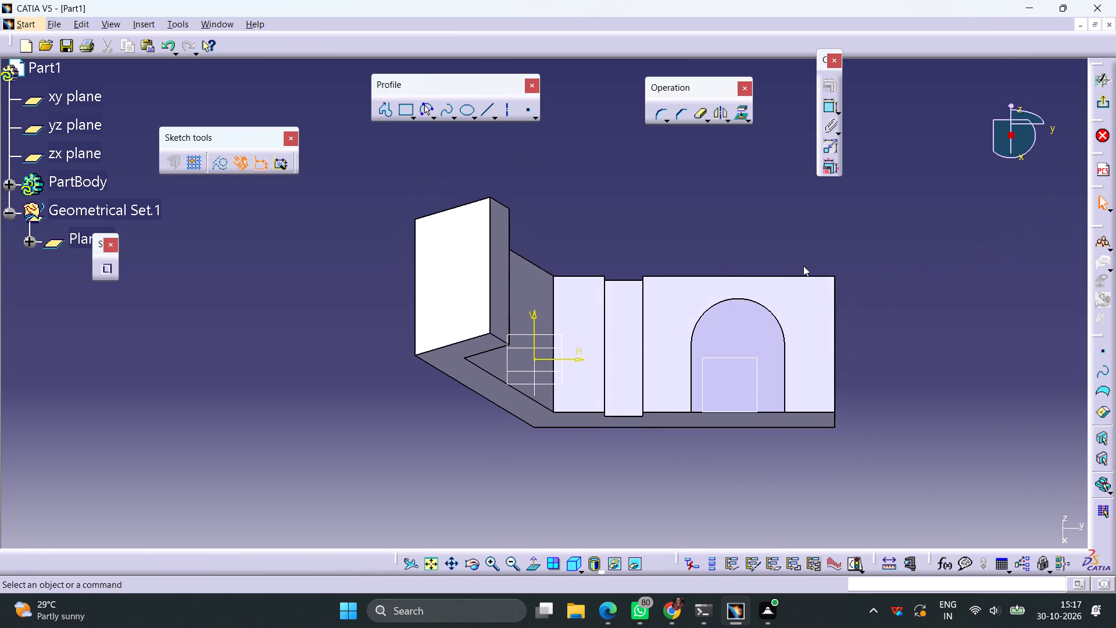
{"action": "left_click", "coordinate": [436, 116]}
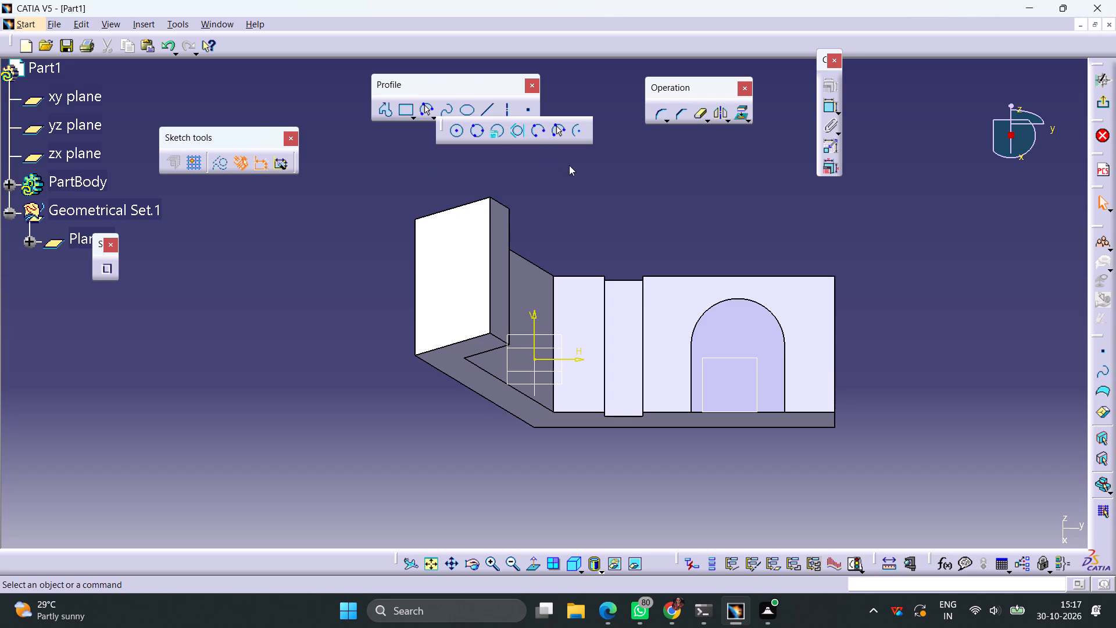
{"action": "left_click", "coordinate": [460, 132]}
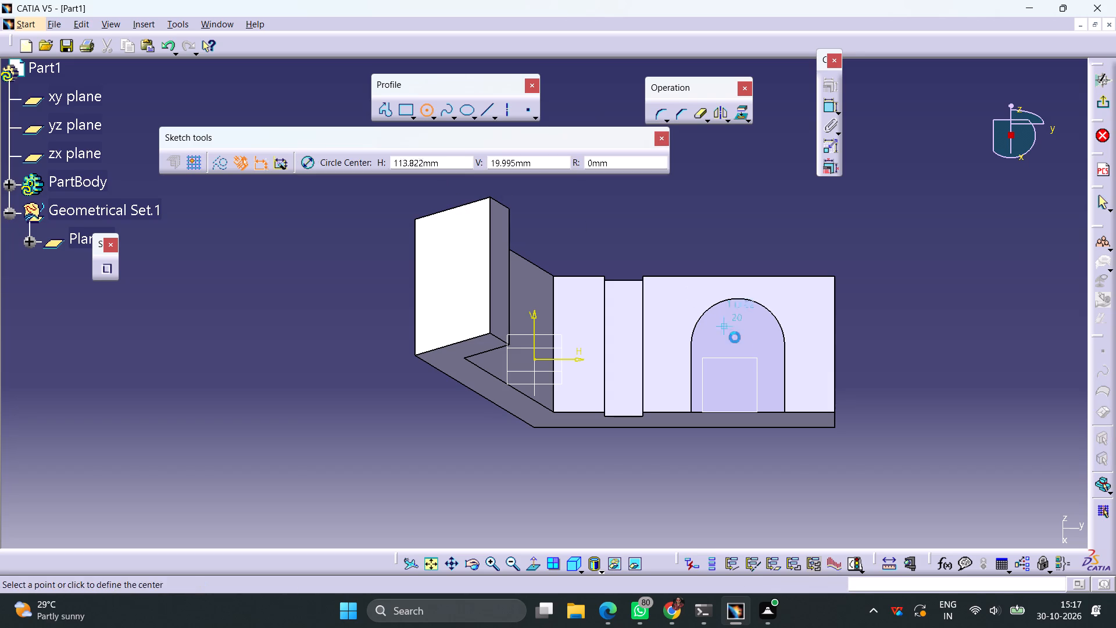
{"action": "left_click", "coordinate": [736, 337]}
{"action": "left_click", "coordinate": [747, 326]}
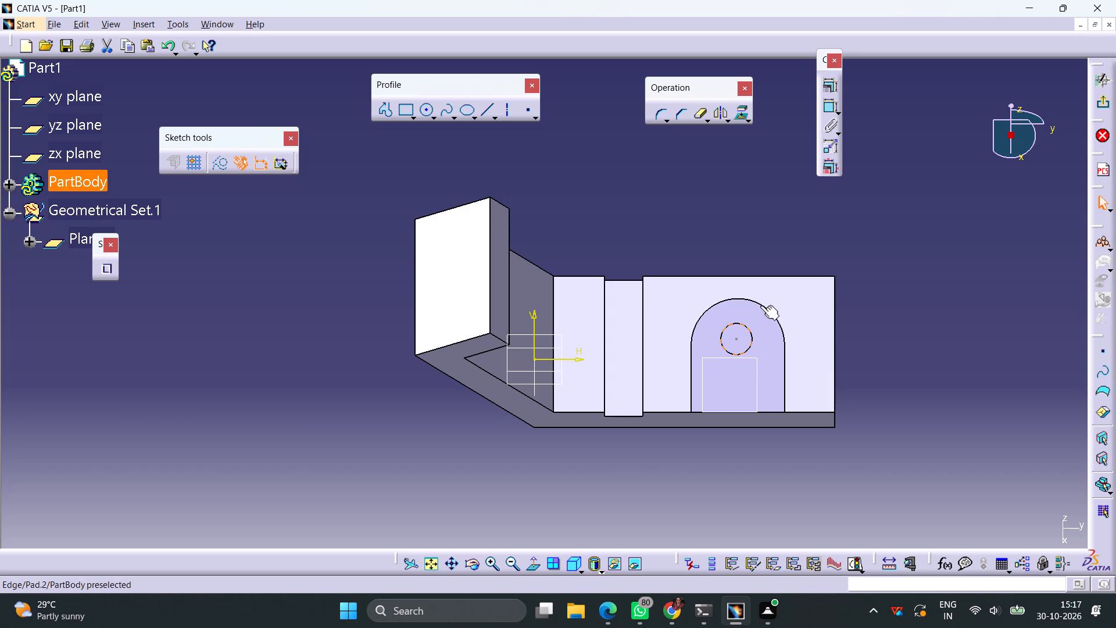
Constrain the small circle concentric with the rounded edge of the arched pad.
{"action": "left_click", "coordinate": [759, 303], "text": "ctrl"}
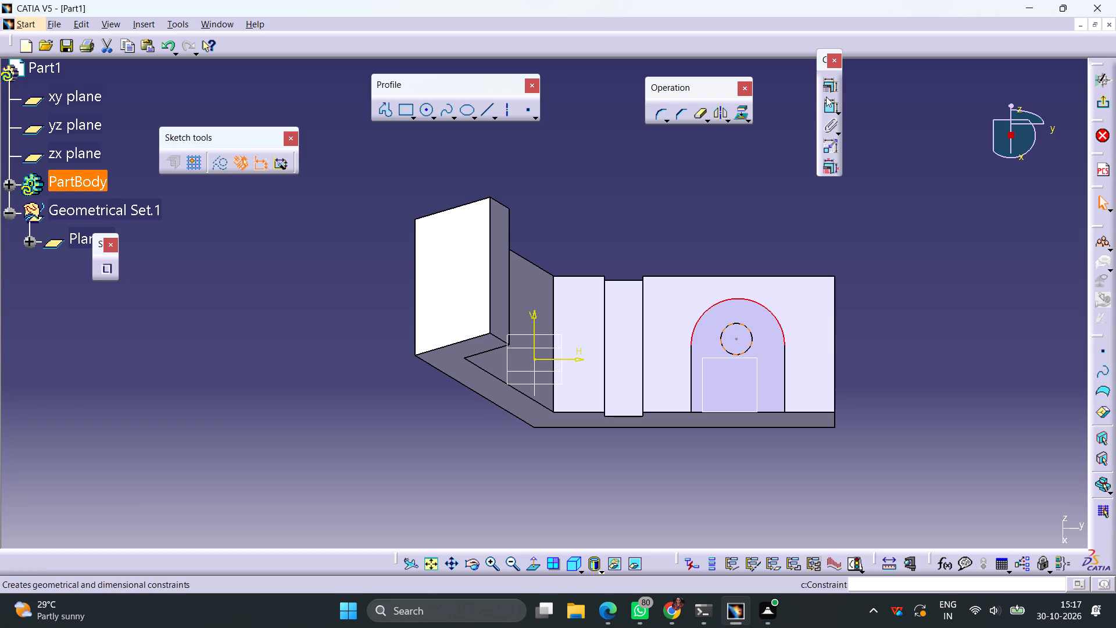
{"action": "left_click", "coordinate": [828, 92]}
{"action": "left_click", "coordinate": [1046, 342]}
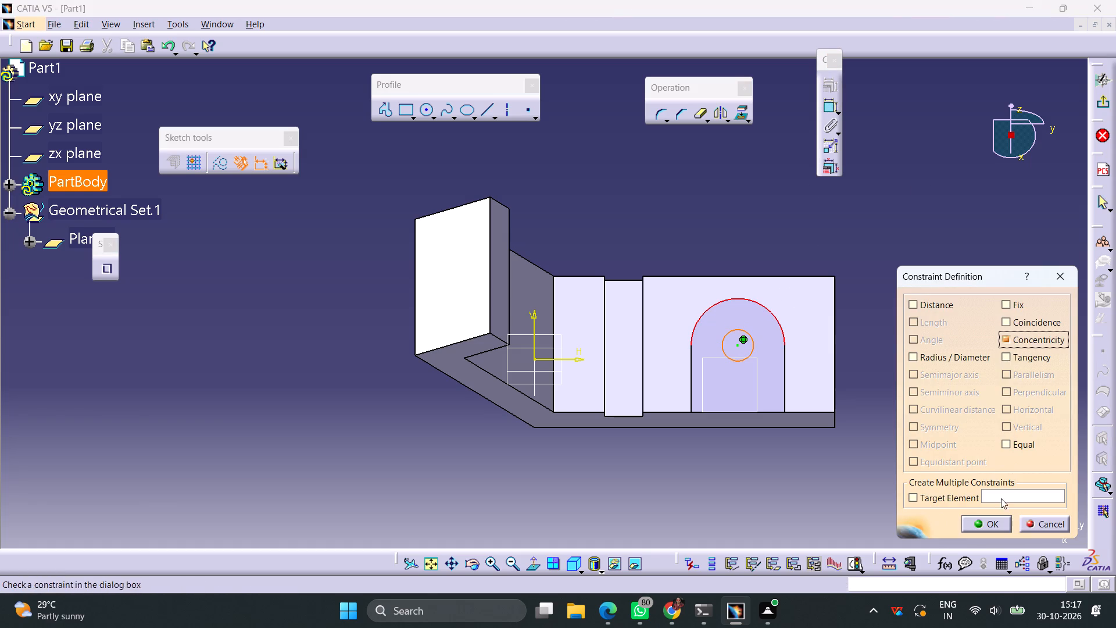
{"action": "left_click", "coordinate": [1007, 524]}
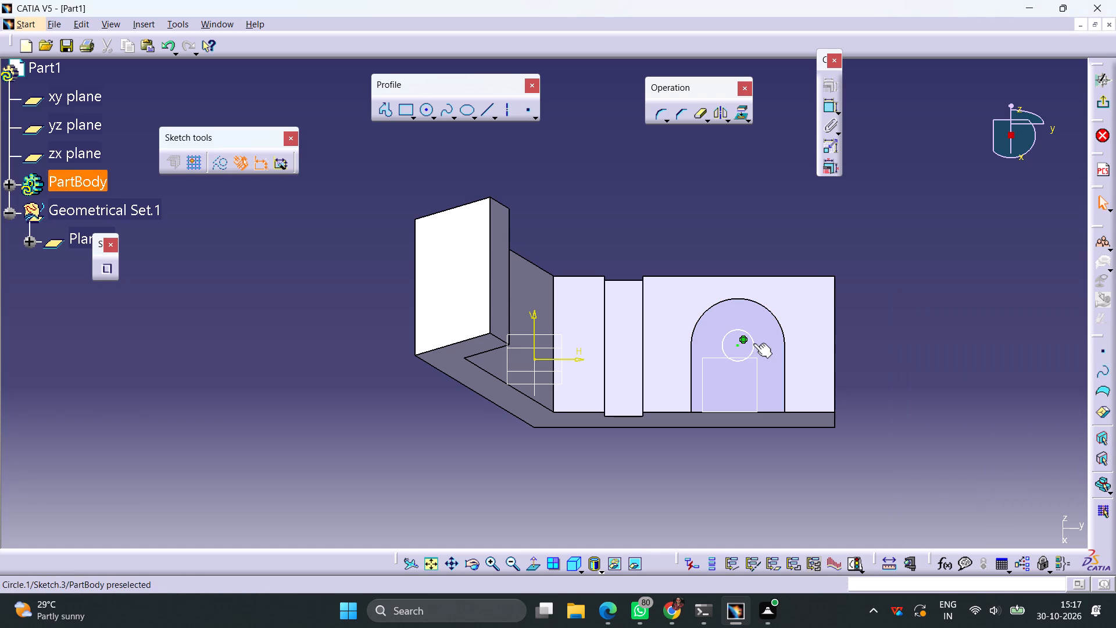
Dimension the circle on the arched pad and set its diameter to 35 mm.
{"action": "left_click", "coordinate": [753, 343]}
{"action": "left_click", "coordinate": [828, 106]}
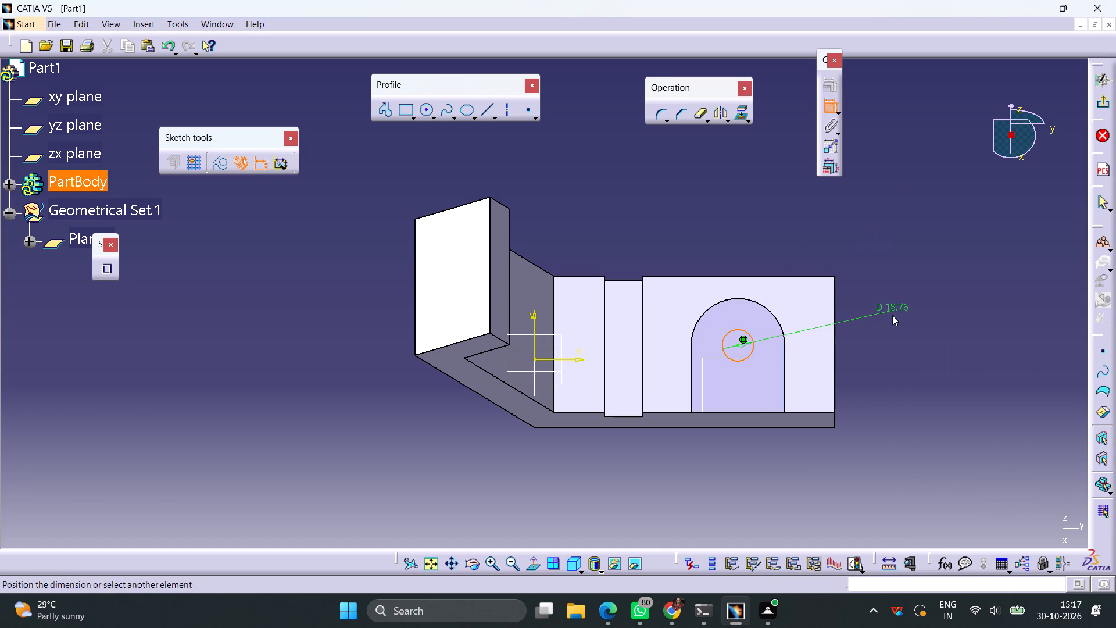
{"action": "left_click", "coordinate": [892, 319]}
{"action": "double_click", "coordinate": [898, 314]}
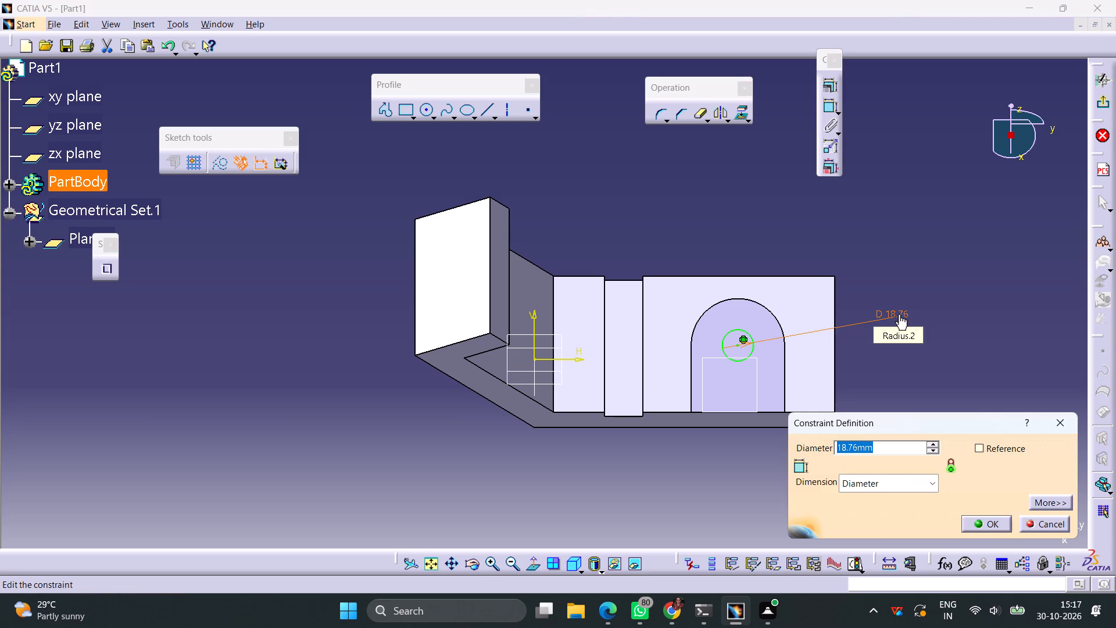
{"action": "type", "text": "35"}
{"action": "key", "text": "Return"}
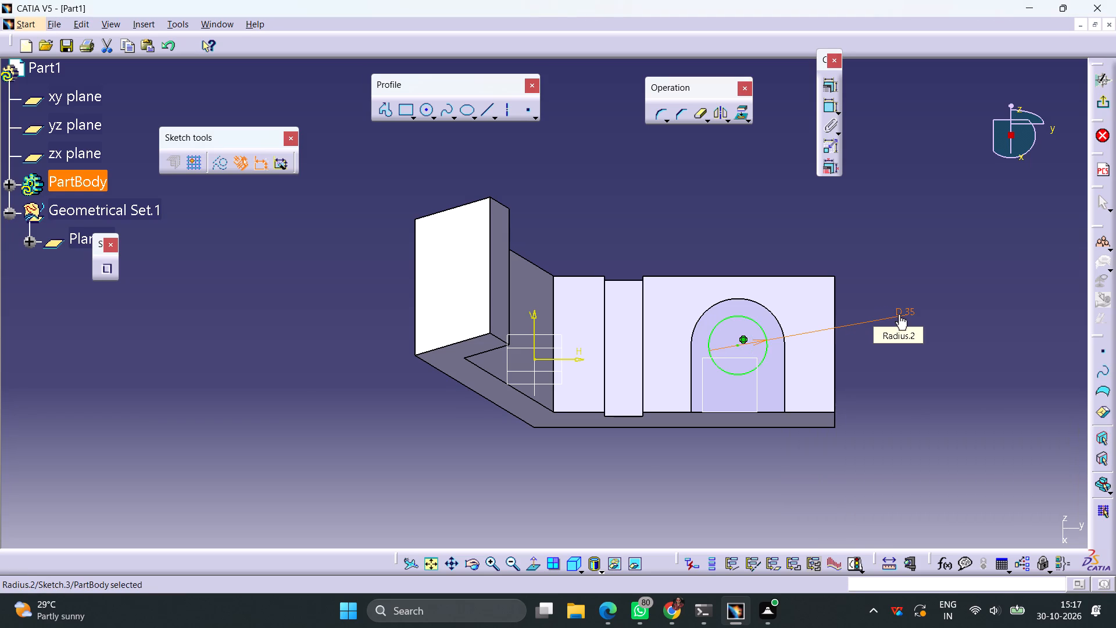
Exit the sketch and pad the 35 mm circle outward from the inclined face with a length of 10 mm.
{"action": "left_click", "coordinate": [1099, 106]}
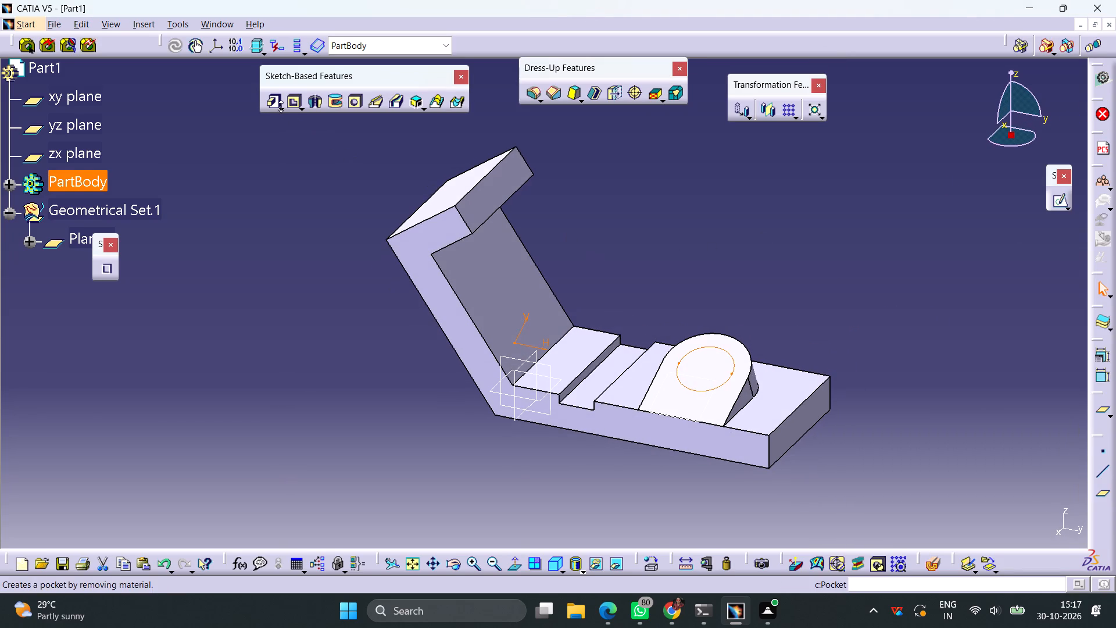
{"action": "left_click", "coordinate": [272, 102]}
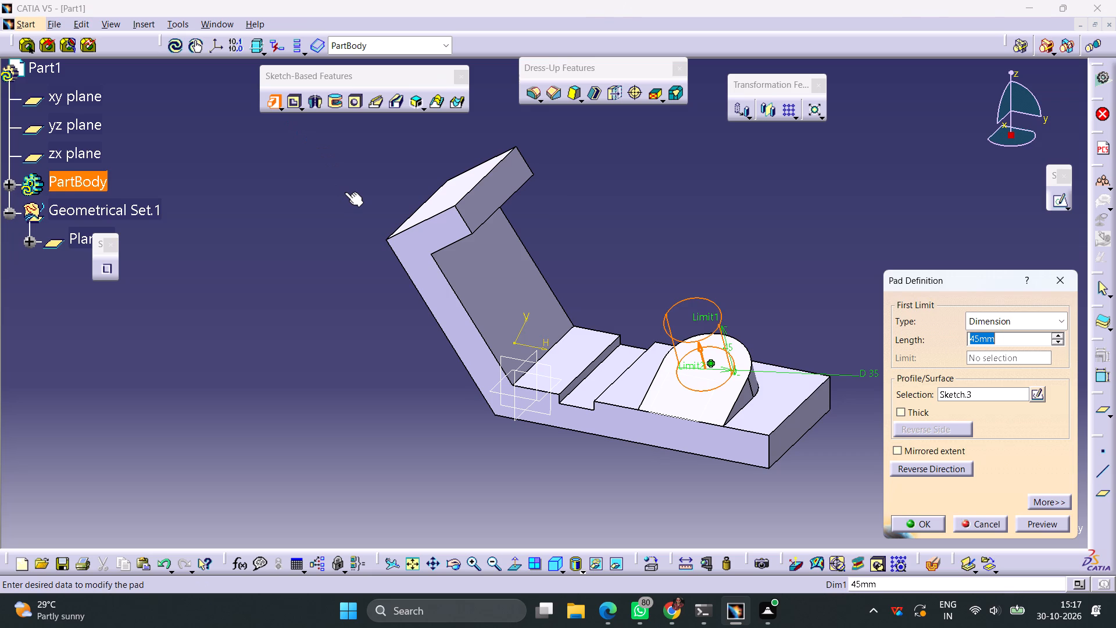
{"action": "type", "text": "10"}
{"action": "key", "text": "Return"}
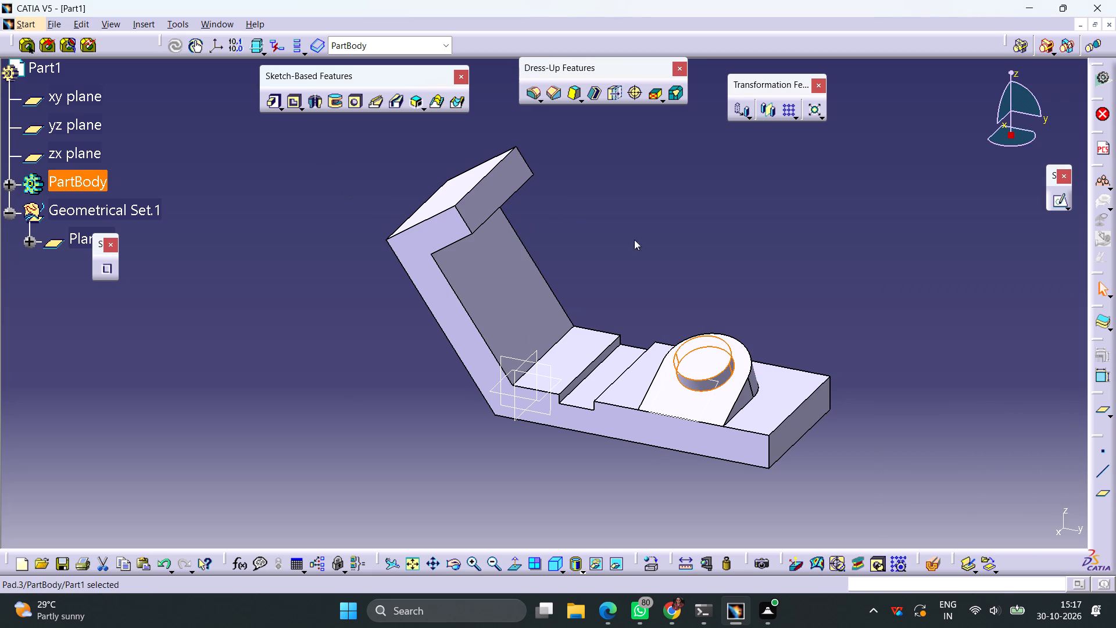
{"action": "left_click", "coordinate": [752, 251]}
Open a sketch on the top face of the round boss and draw a circle about 13 mm in diameter near its centre.
{"action": "left_click", "coordinate": [703, 355]}
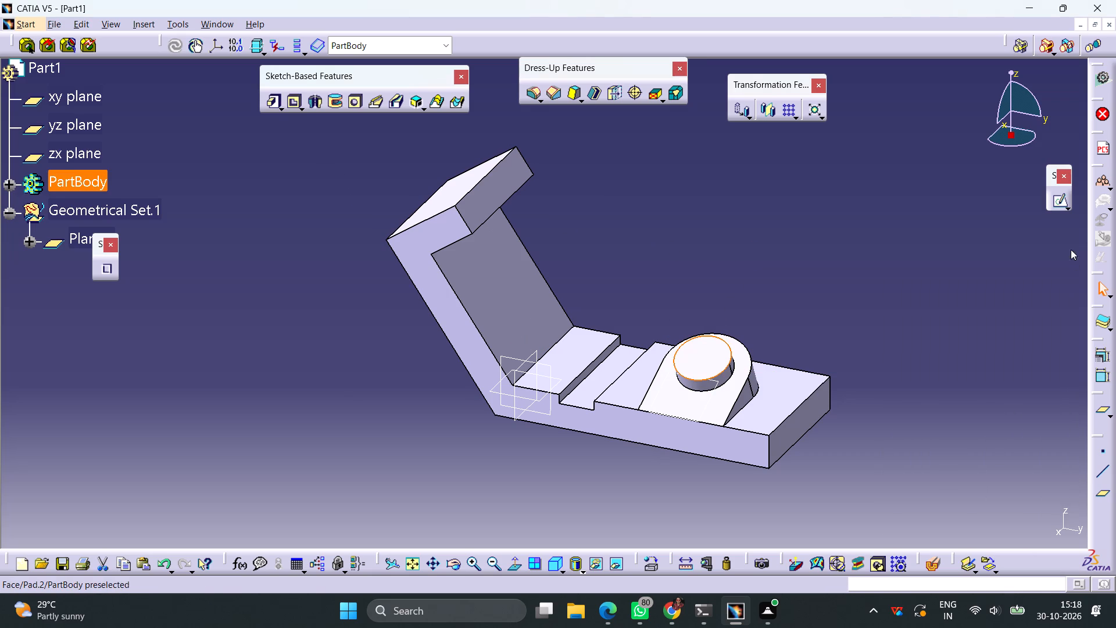
{"action": "left_click", "coordinate": [1058, 203]}
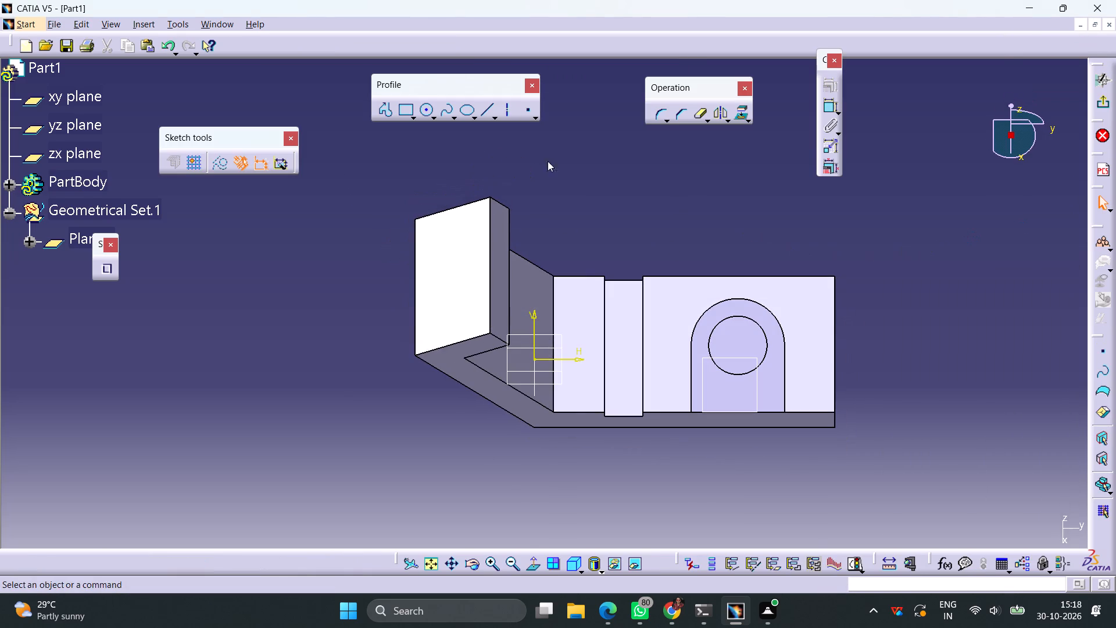
{"action": "left_click", "coordinate": [427, 111]}
{"action": "middle_click_drag", "start_coordinate": [753, 346], "coordinate": [754, 325], "text": "ctrl"}
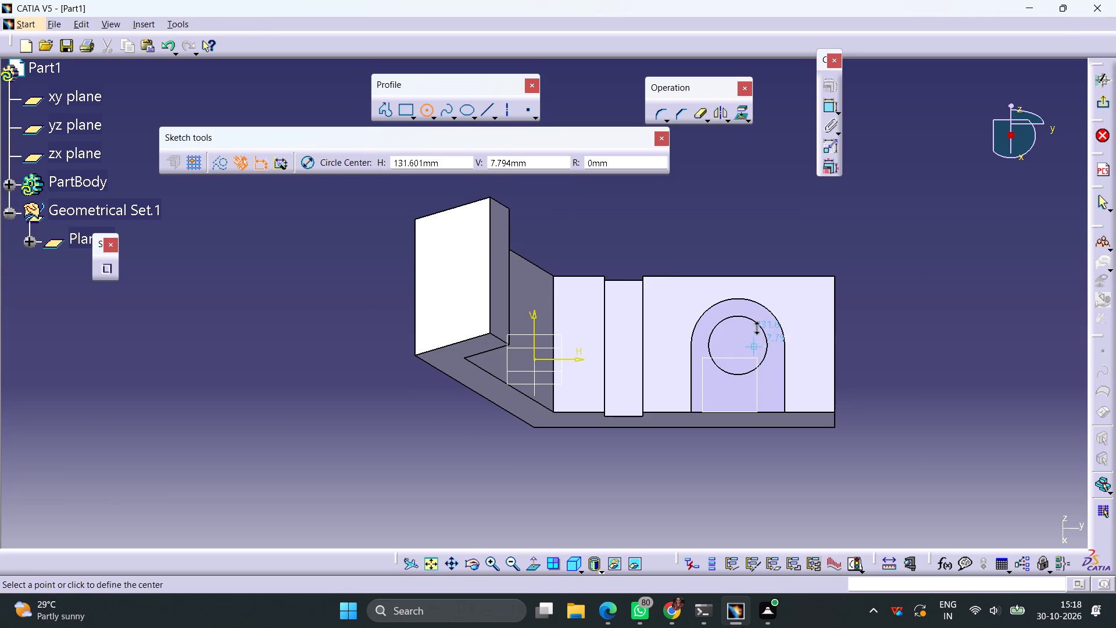
{"action": "middle_click_drag", "start_coordinate": [754, 325], "coordinate": [766, 299], "text": "ctrl"}
{"action": "middle_click_drag", "start_coordinate": [797, 329], "coordinate": [563, 261]}
{"action": "left_click", "coordinate": [652, 306]}
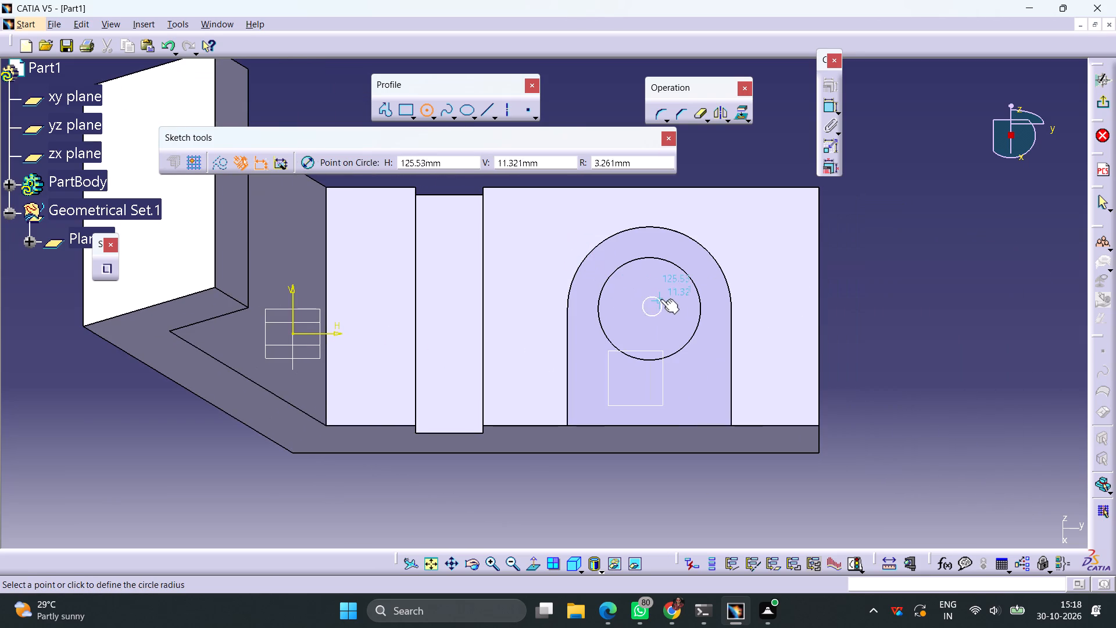
{"action": "left_click", "coordinate": [664, 291]}
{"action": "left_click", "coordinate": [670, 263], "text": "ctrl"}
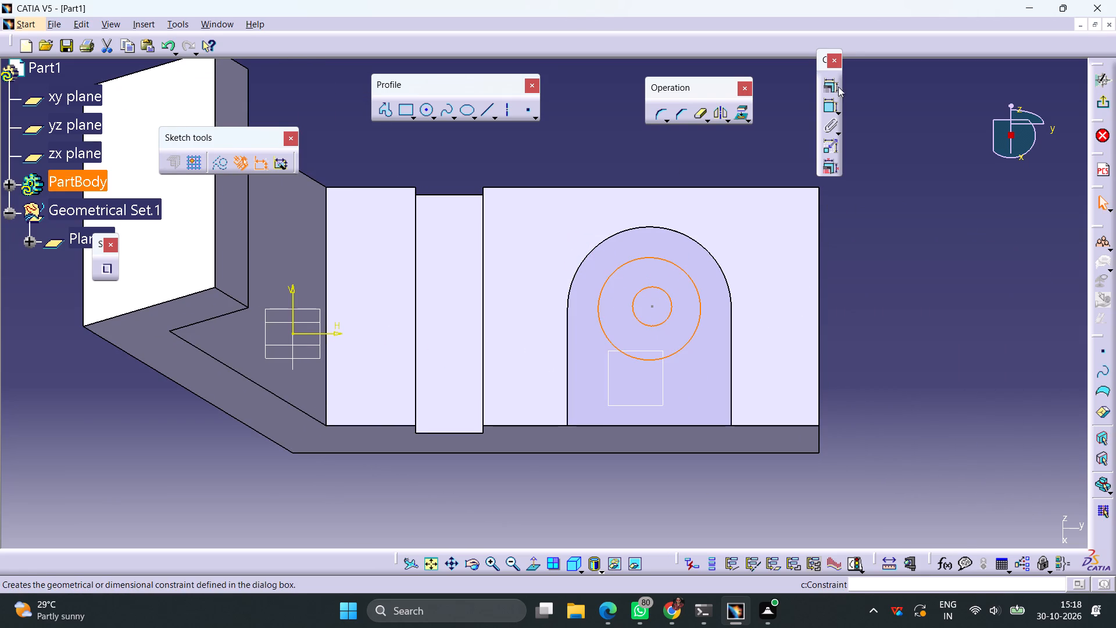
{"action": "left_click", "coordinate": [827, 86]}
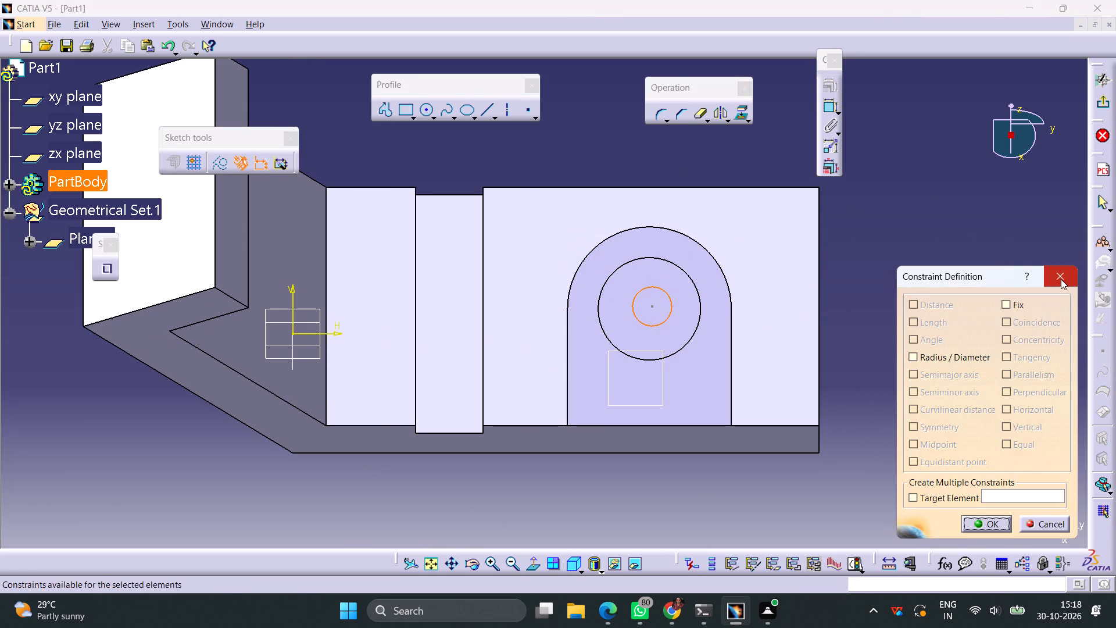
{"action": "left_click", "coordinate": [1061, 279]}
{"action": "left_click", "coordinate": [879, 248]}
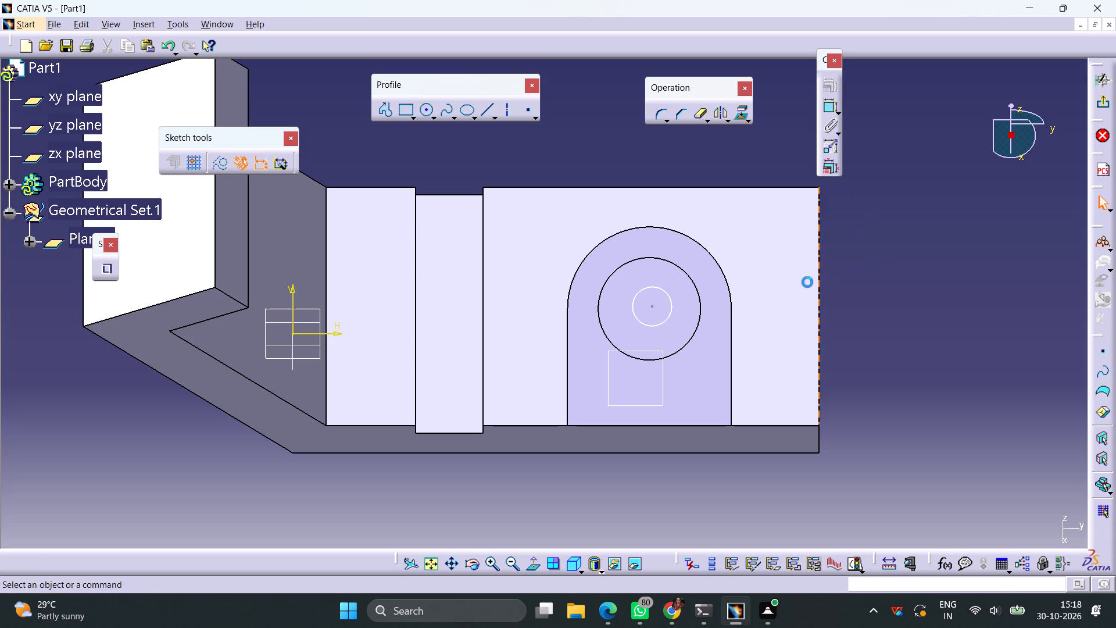
Constrain the inner circle concentric with the outer circular edge of the boss.
{"action": "left_click", "coordinate": [671, 312]}
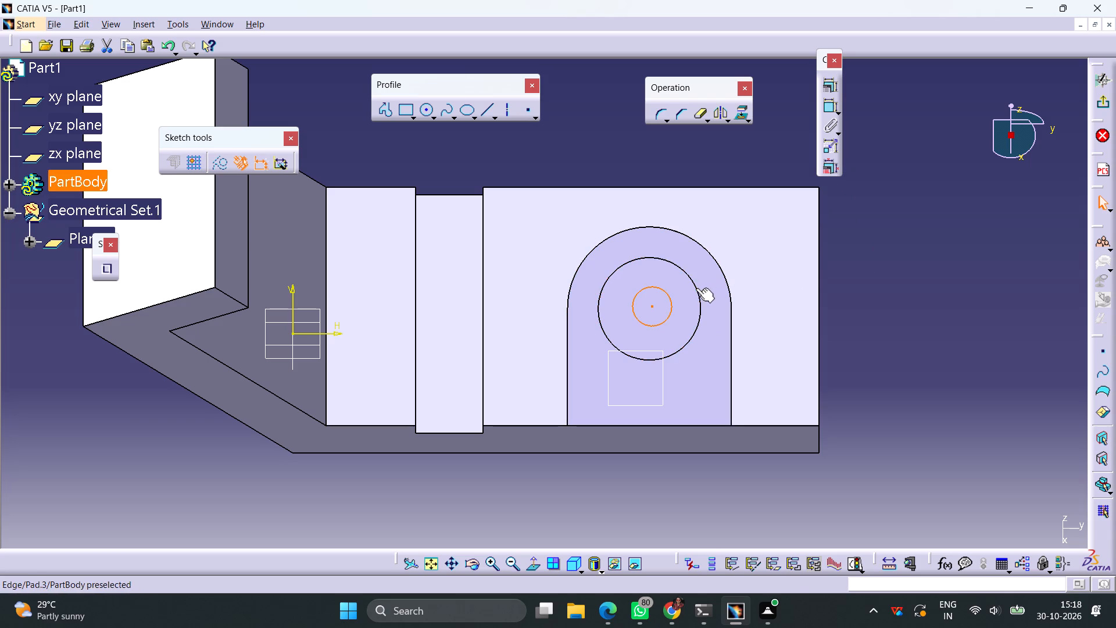
{"action": "left_click", "coordinate": [695, 288], "text": "ctrl"}
{"action": "left_click", "coordinate": [827, 89]}
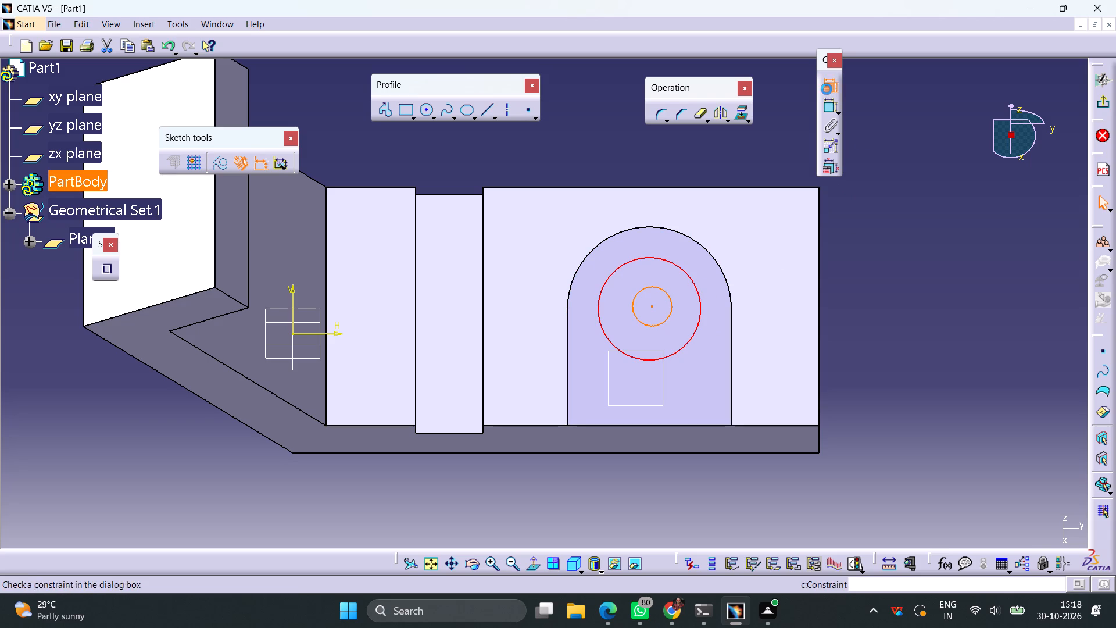
{"action": "left_click", "coordinate": [1018, 340]}
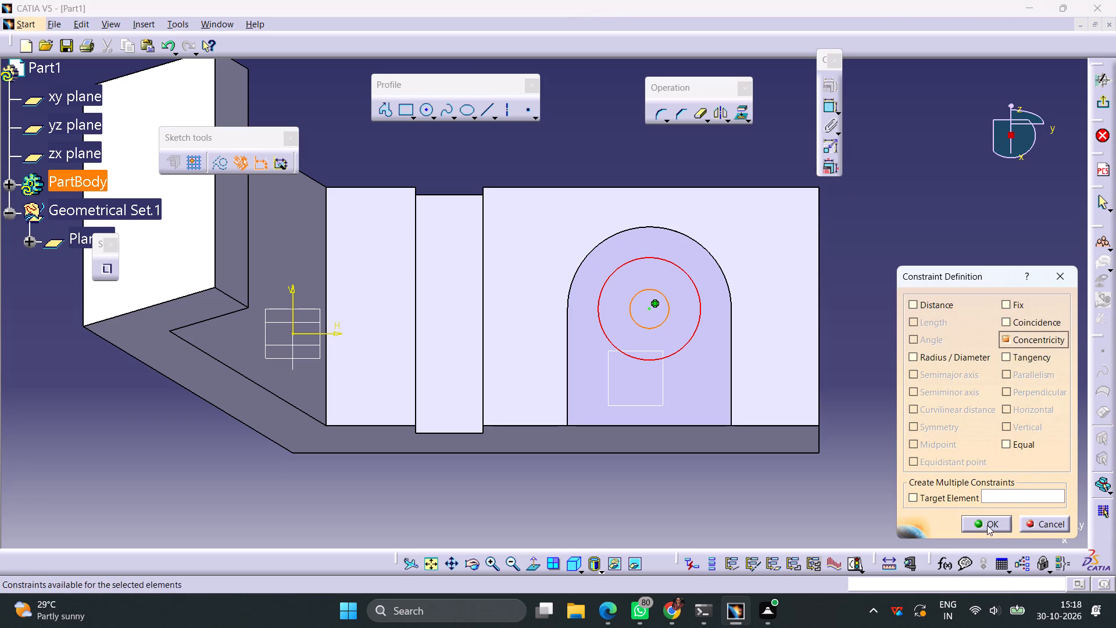
{"action": "left_click", "coordinate": [988, 525]}
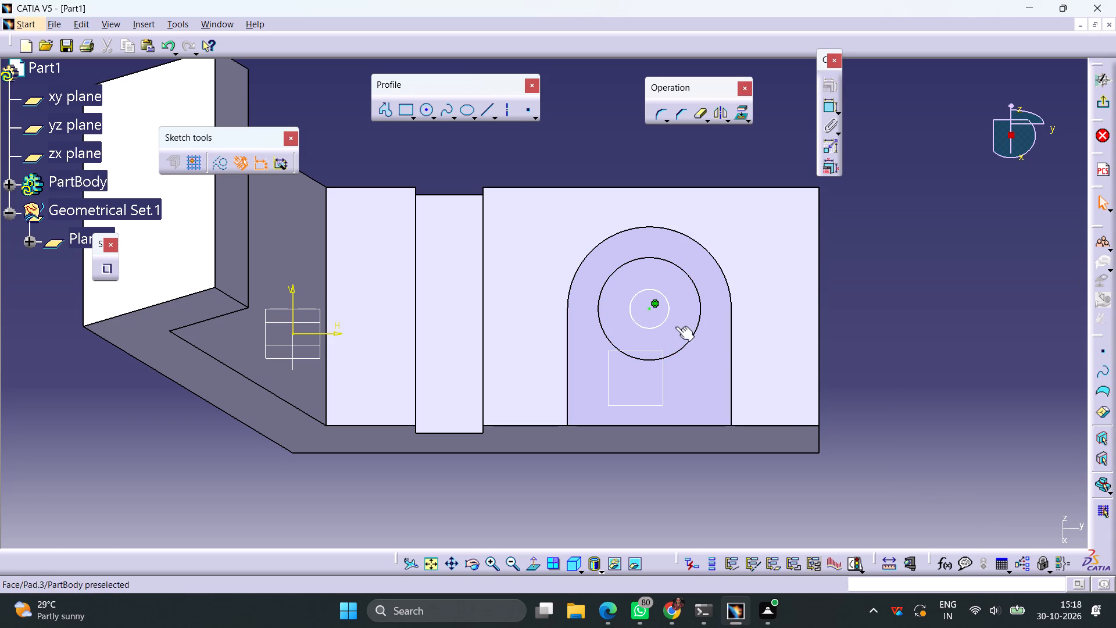
Dimension the inner circle on the boss and set its diameter to 15 mm.
{"action": "left_click", "coordinate": [663, 321]}
{"action": "left_click", "coordinate": [831, 104]}
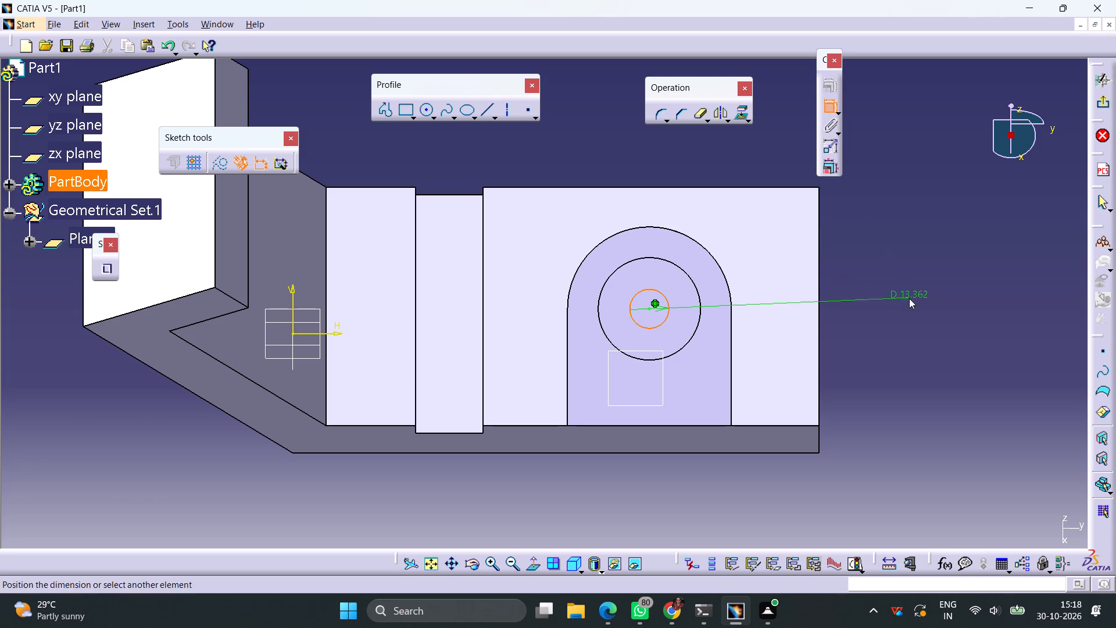
{"action": "left_click", "coordinate": [909, 299]}
{"action": "double_click", "coordinate": [914, 295]}
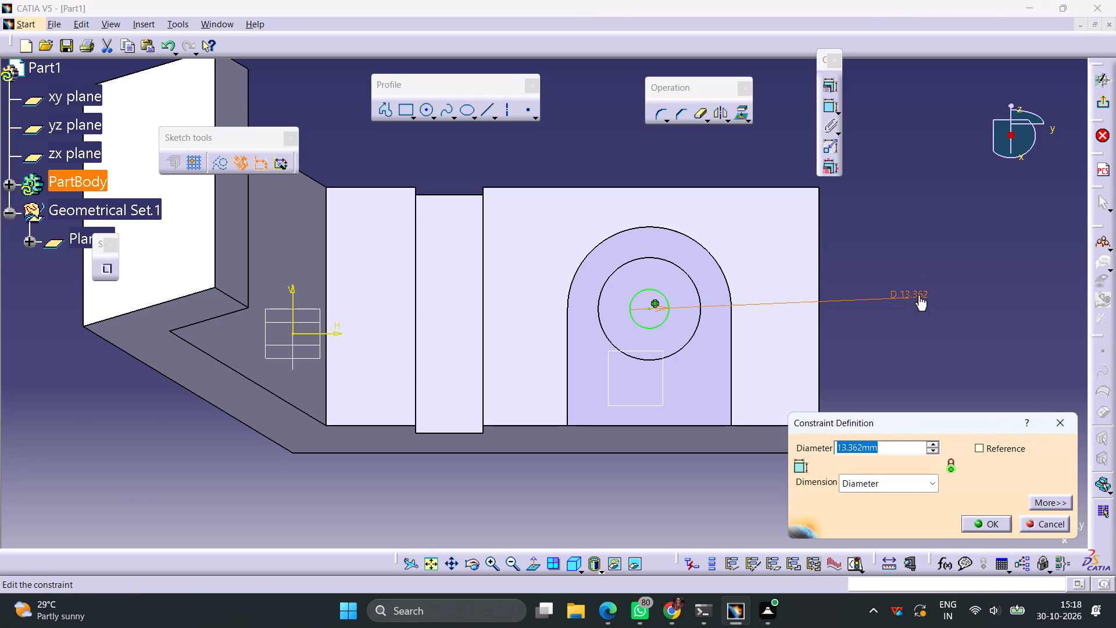
{"action": "type", "text": "15"}
{"action": "key", "text": "Return"}
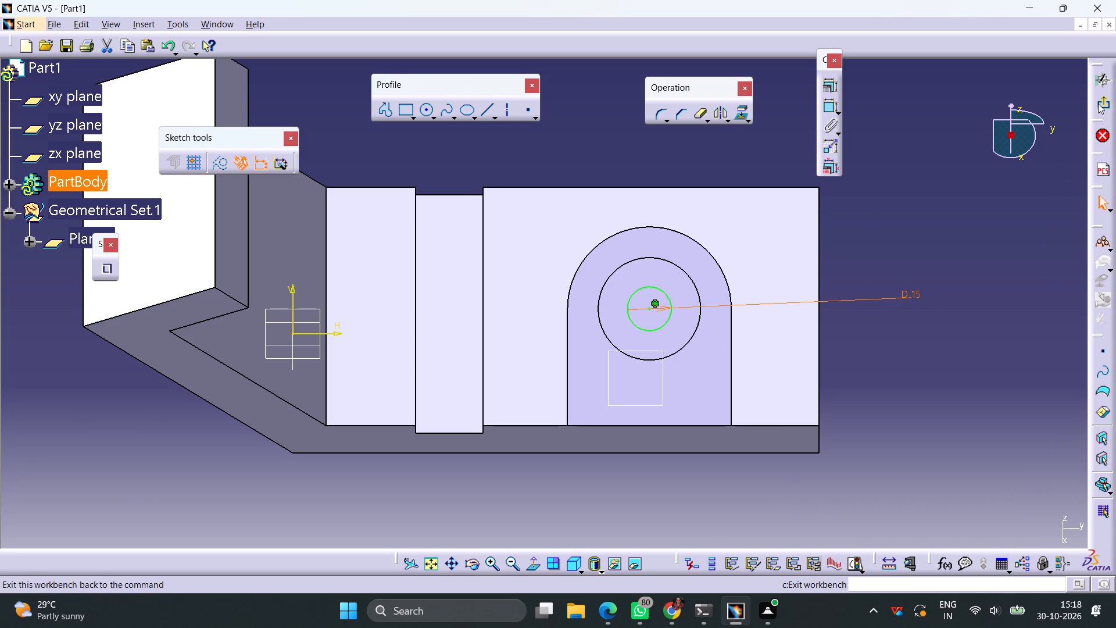
Exit the sketch and cut the 15 mm circle into the boss as a pocket 10 mm deep.
{"action": "left_click", "coordinate": [1100, 100]}
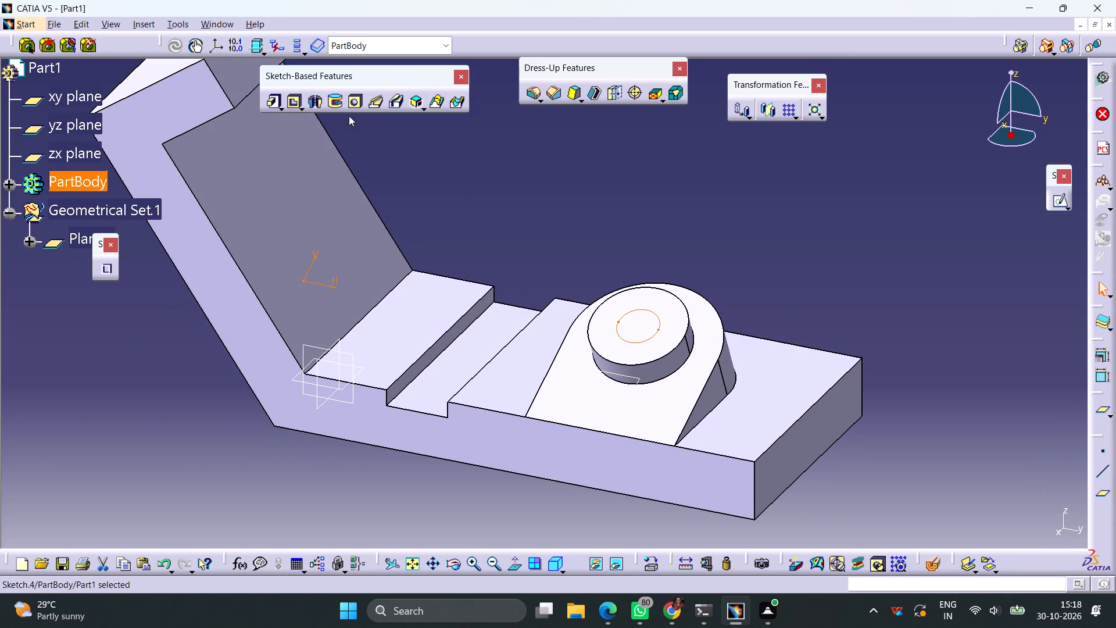
{"action": "left_click", "coordinate": [296, 100]}
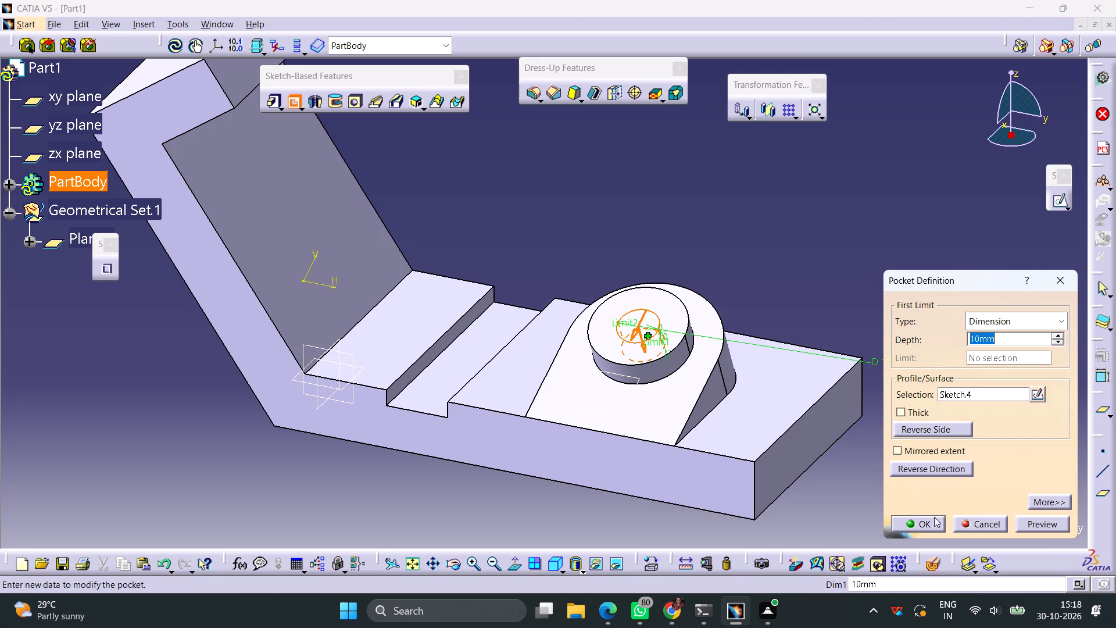
{"action": "left_click", "coordinate": [934, 521]}
{"action": "left_click", "coordinate": [821, 294]}
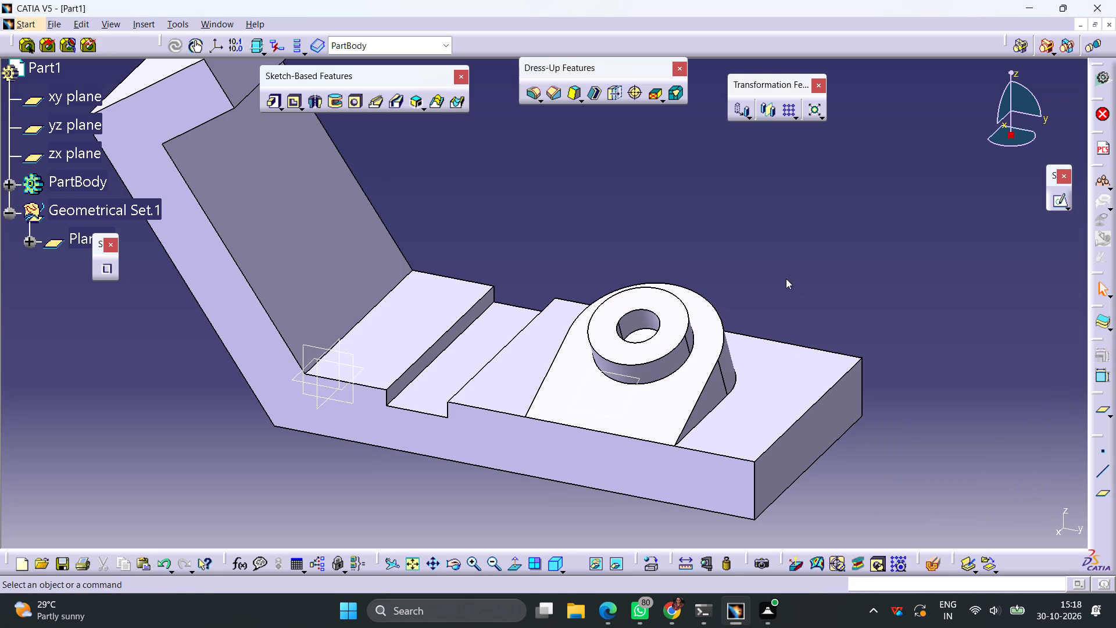
Open a sketch on the outer face at the upper end of the base's angled arm.
{"action": "middle_click_drag", "start_coordinate": [772, 267], "coordinate": [767, 304], "text": "ctrl"}
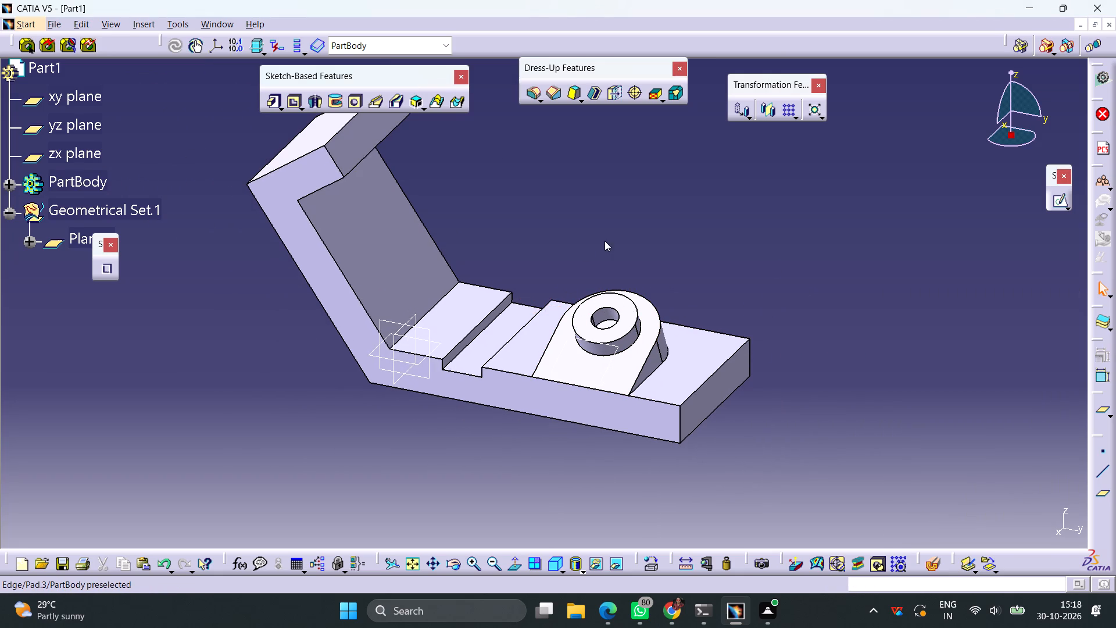
{"action": "middle_click_drag", "start_coordinate": [631, 232], "coordinate": [626, 275], "text": "ctrl"}
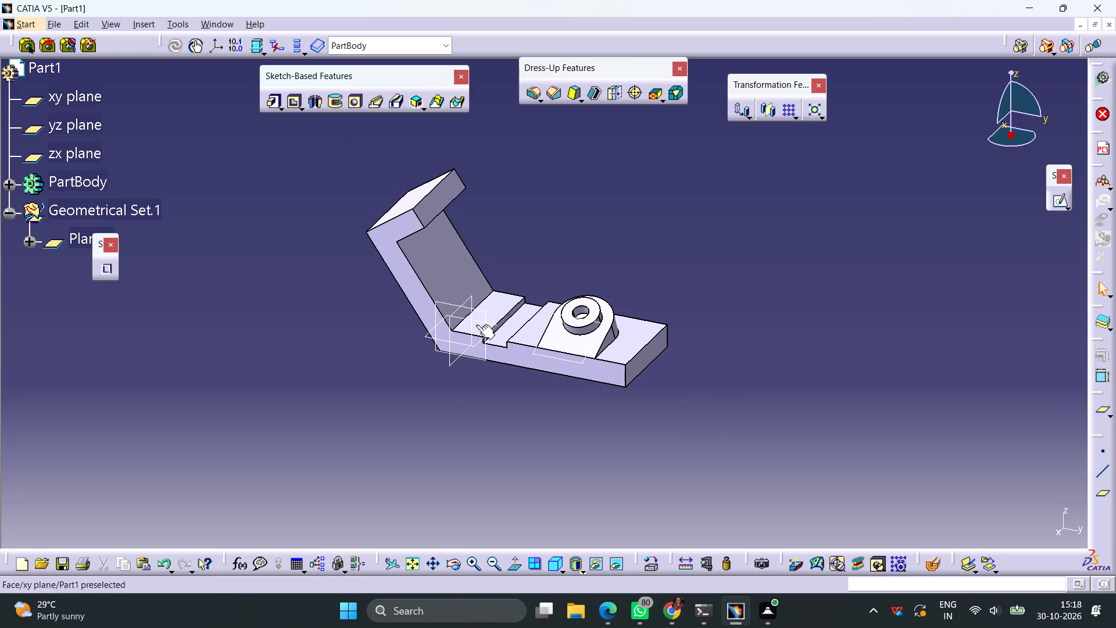
{"action": "left_click", "coordinate": [410, 195]}
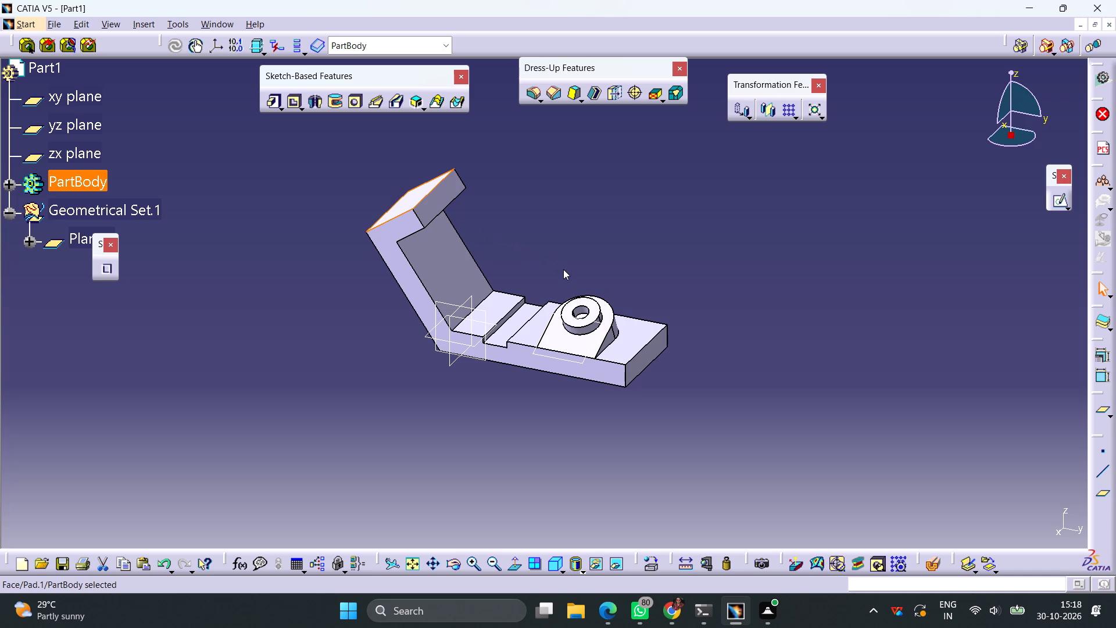
{"action": "left_click", "coordinate": [1057, 202]}
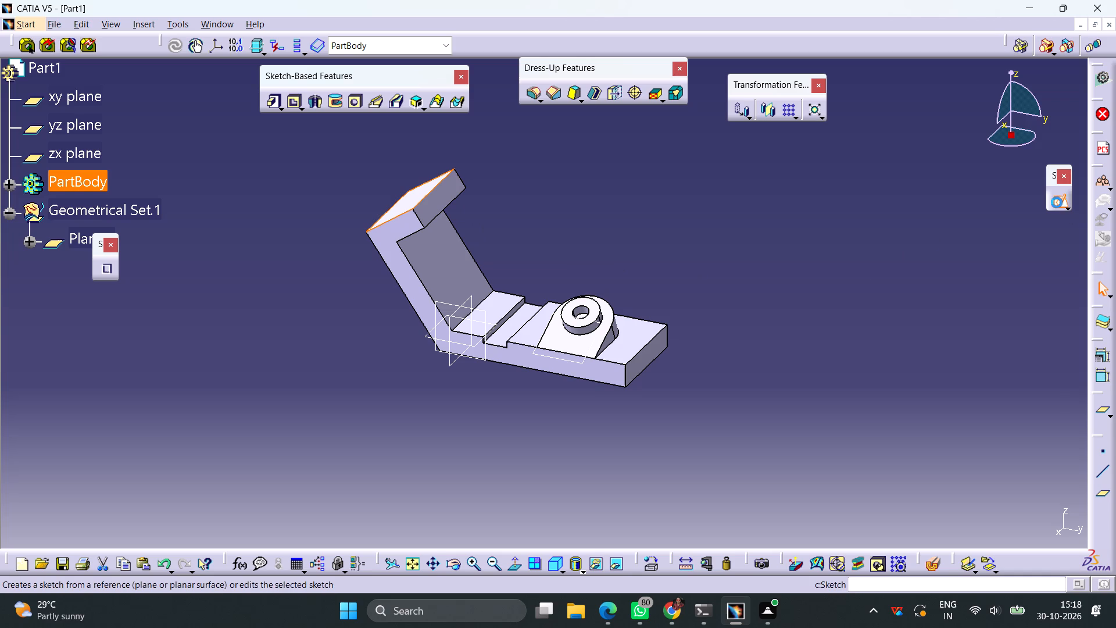
Facing the sketch plane, project the arm end face's two side edges and the edge farther from the horizontal axis into the sketch.
{"action": "middle_click_drag", "start_coordinate": [717, 359], "coordinate": [659, 322]}
{"action": "right_click_drag", "start_coordinate": [714, 357], "coordinate": [659, 322]}
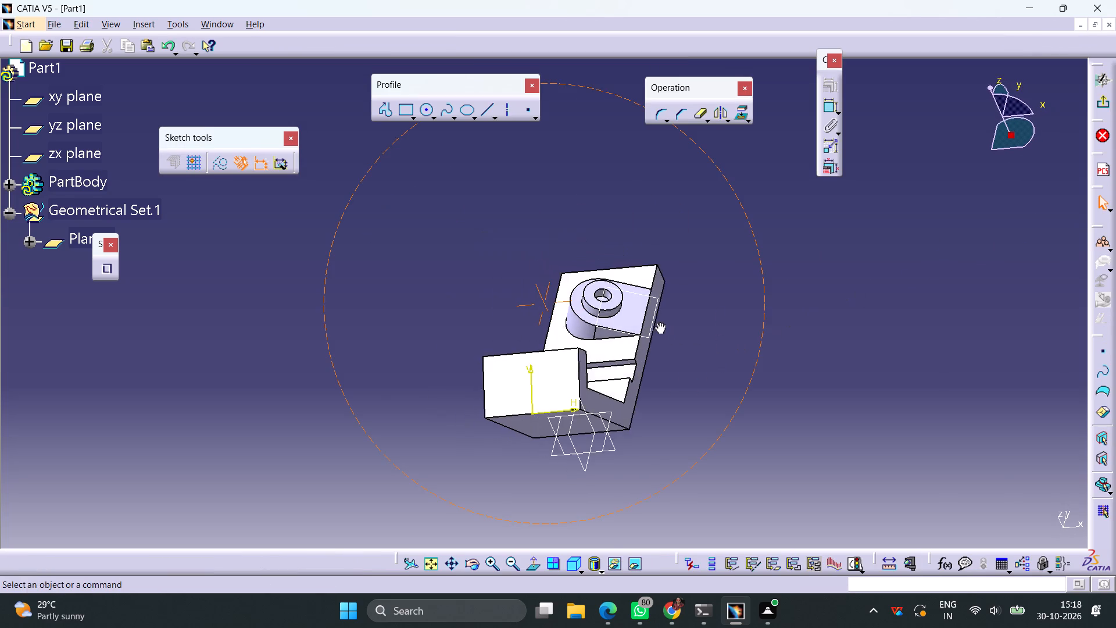
{"action": "right_click_drag", "start_coordinate": [659, 322], "coordinate": [694, 328]}
{"action": "middle_click_drag", "start_coordinate": [659, 322], "coordinate": [704, 328]}
{"action": "left_click", "coordinate": [531, 564]}
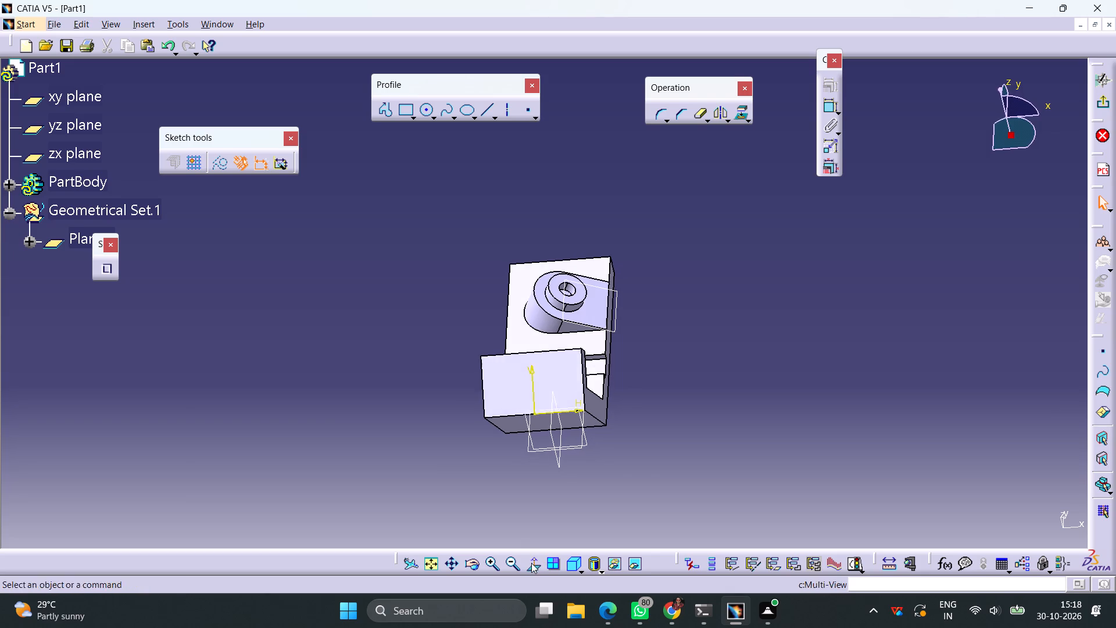
{"action": "left_click", "coordinate": [580, 374]}
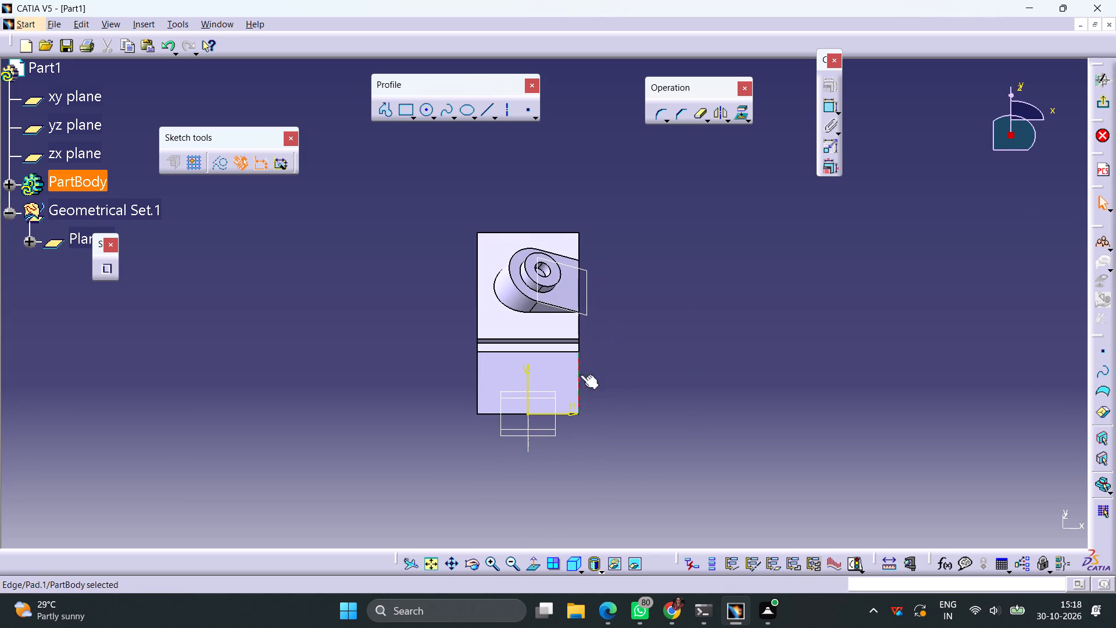
{"action": "left_click", "coordinate": [740, 115]}
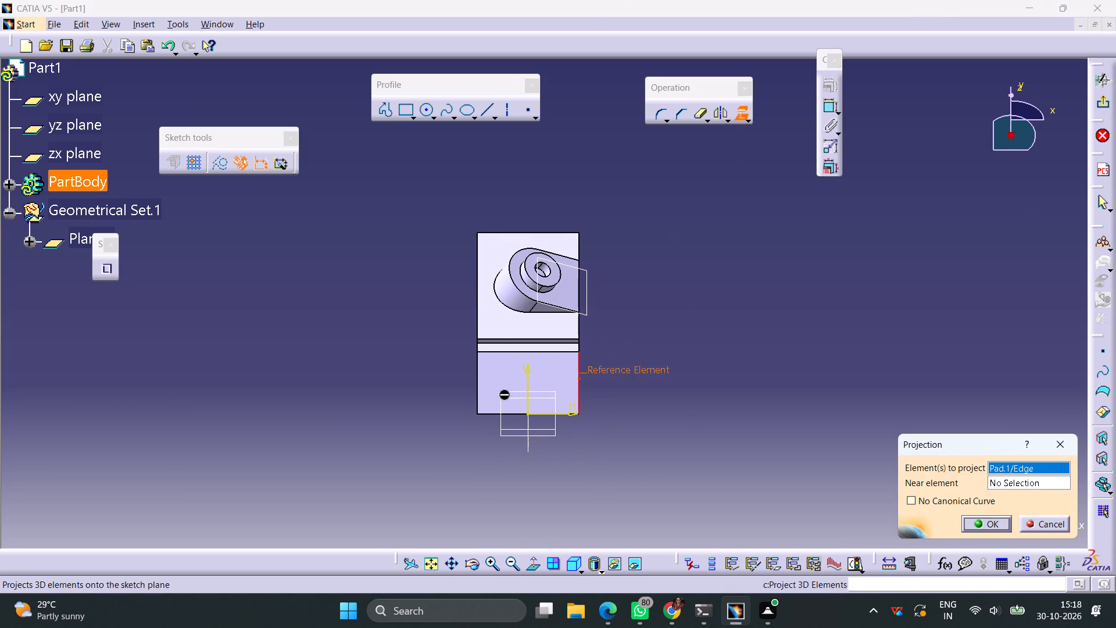
{"action": "left_click", "coordinate": [478, 382]}
{"action": "left_click", "coordinate": [503, 351]}
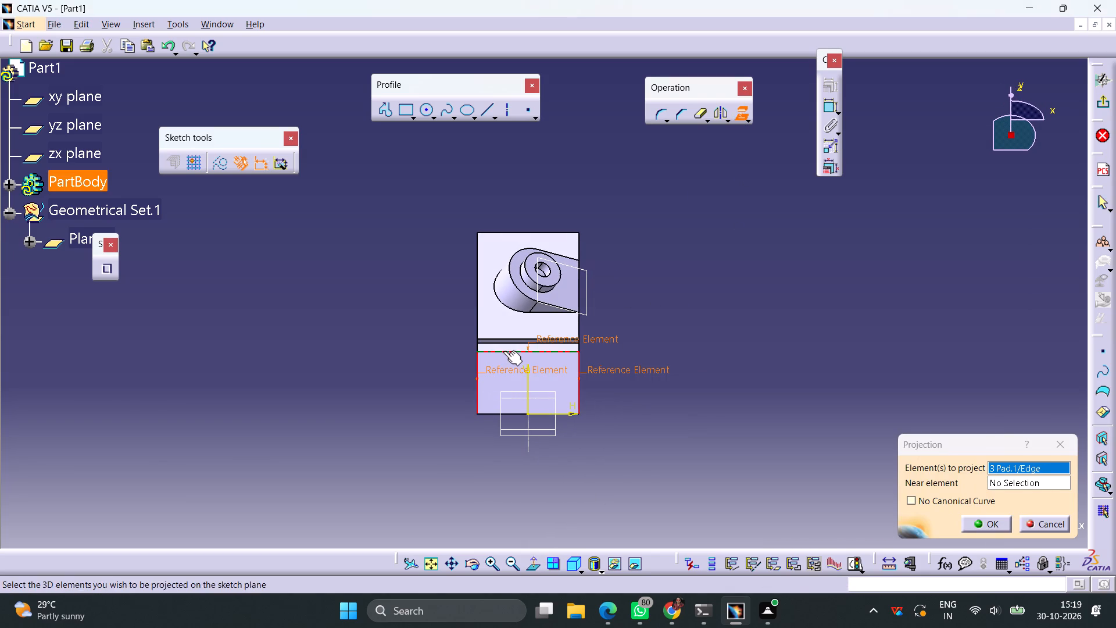
{"action": "left_click", "coordinate": [972, 522]}
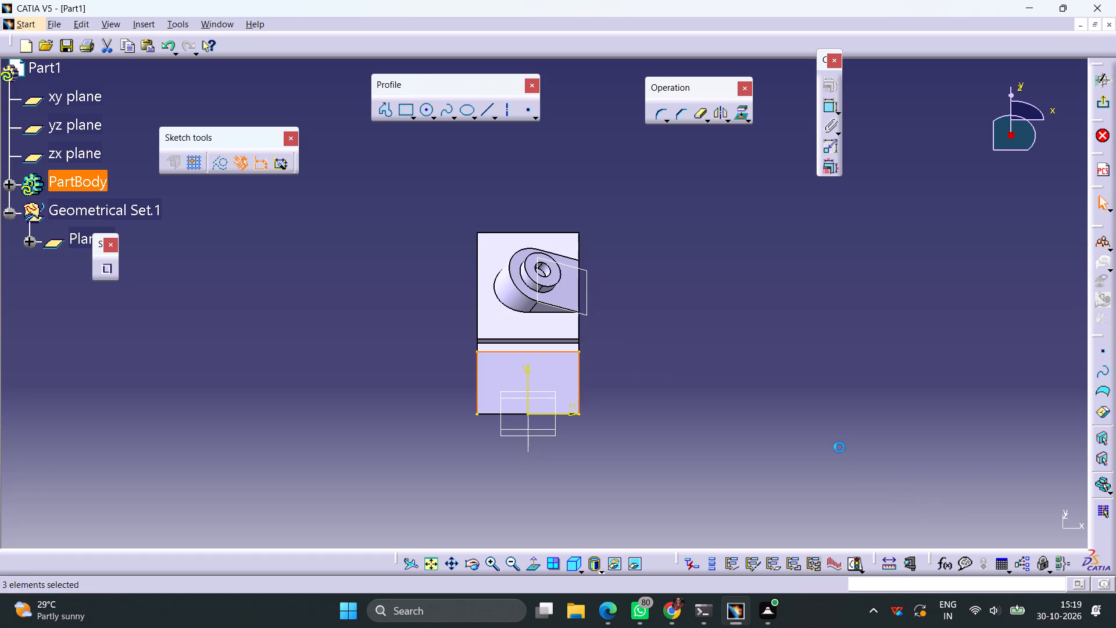
{"action": "left_click", "coordinate": [839, 447]}
Draw an outward-bulging three-point arc of about 45 mm radius between the two ends of the projected cross edge.
{"action": "left_click", "coordinate": [433, 116]}
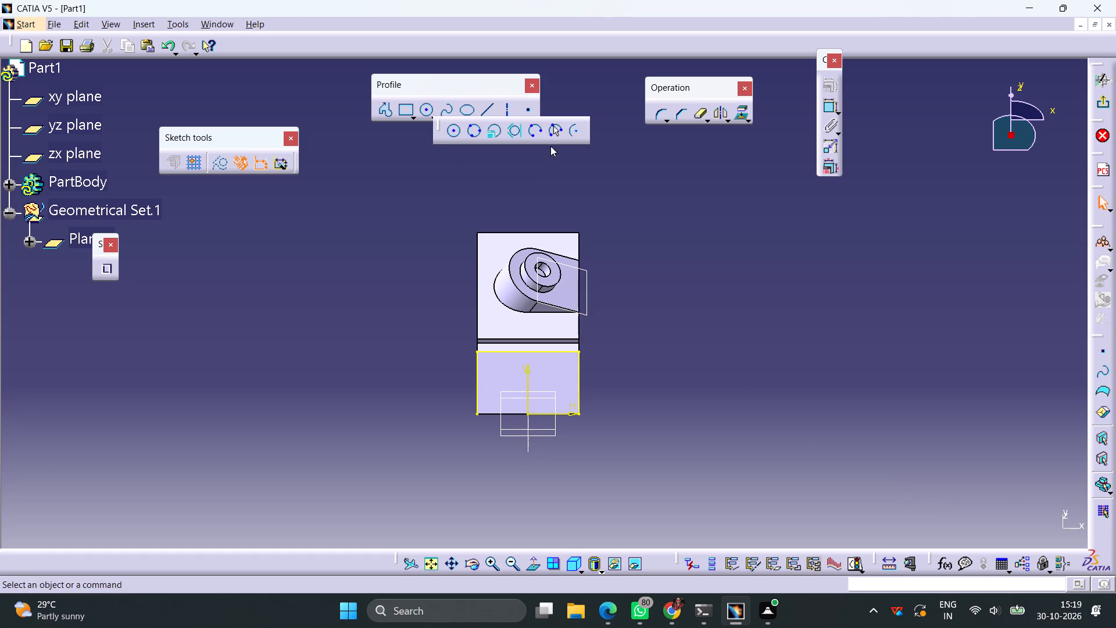
{"action": "left_click", "coordinate": [552, 135]}
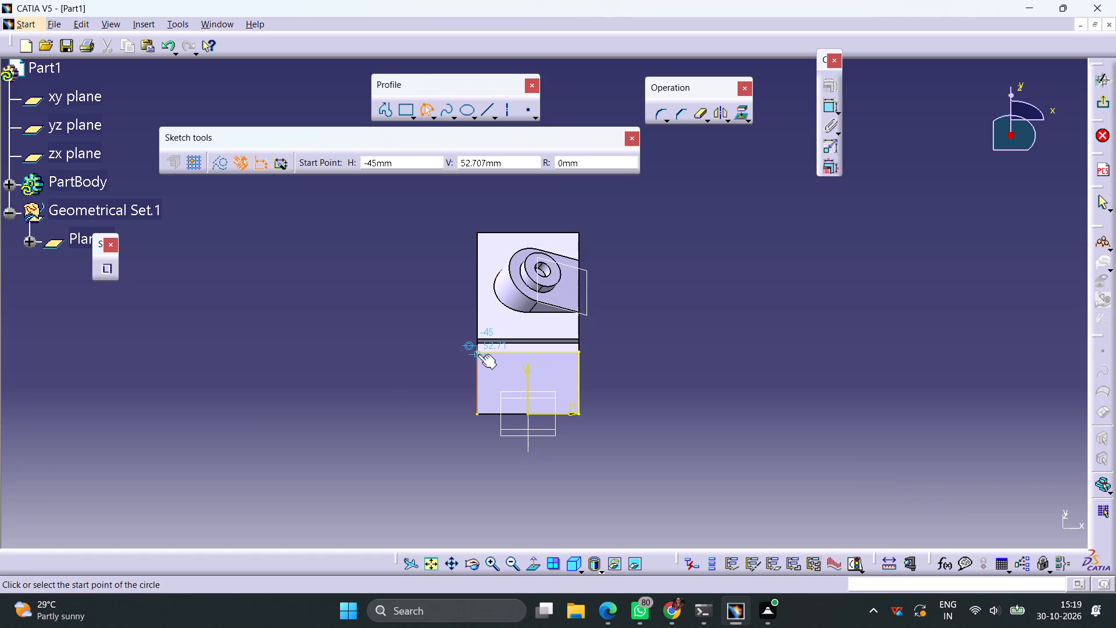
{"action": "left_click", "coordinate": [475, 351]}
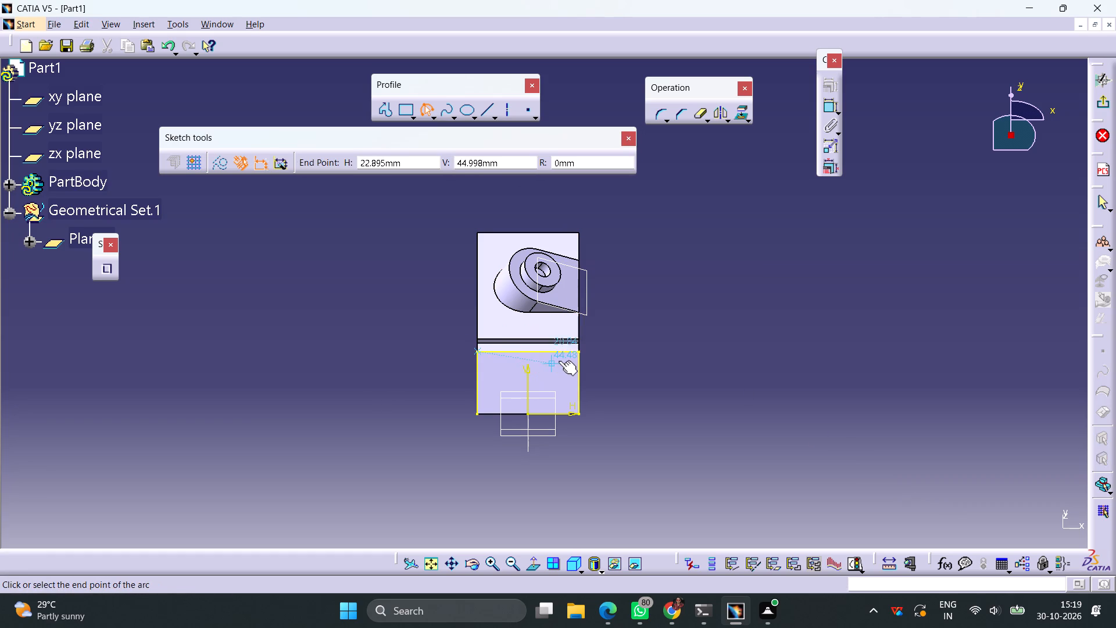
{"action": "left_click", "coordinate": [578, 351]}
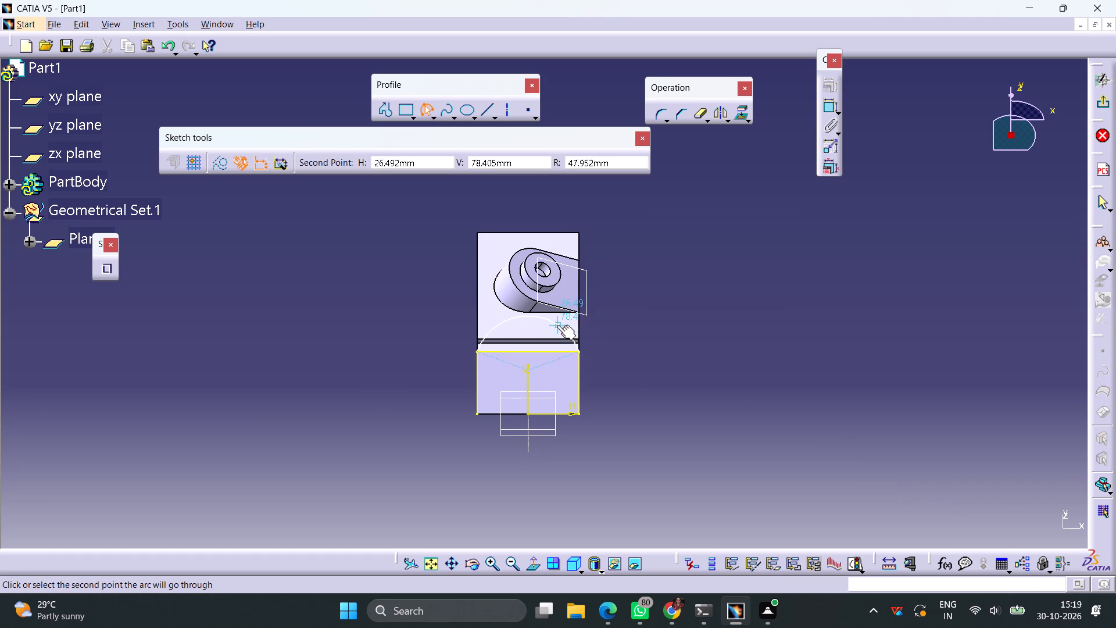
{"action": "left_click", "coordinate": [549, 304]}
{"action": "left_click", "coordinate": [648, 352]}
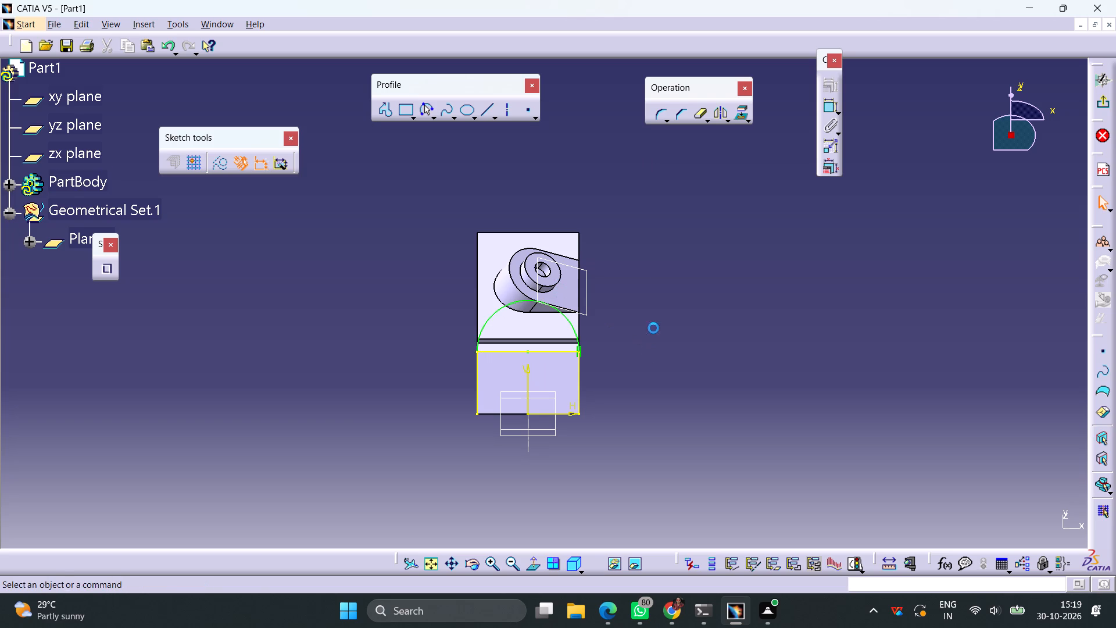
Remove the two projected side lines with Quick Trim, leaving the arc and the cross line as the profile.
{"action": "left_click", "coordinate": [698, 120]}
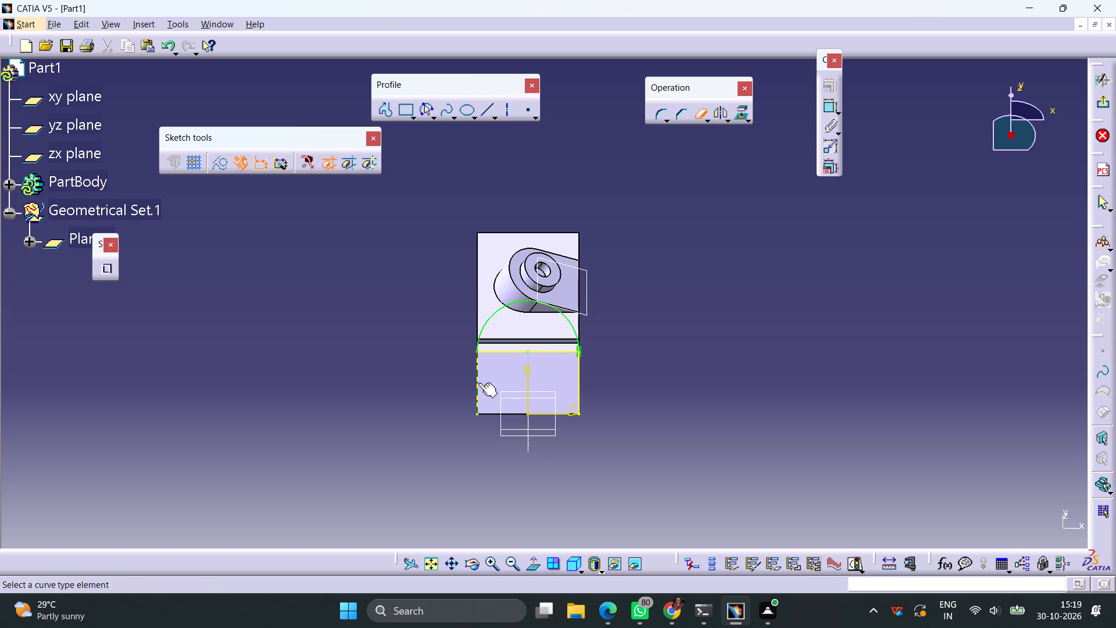
{"action": "left_click", "coordinate": [478, 383]}
{"action": "left_click", "coordinate": [581, 374]}
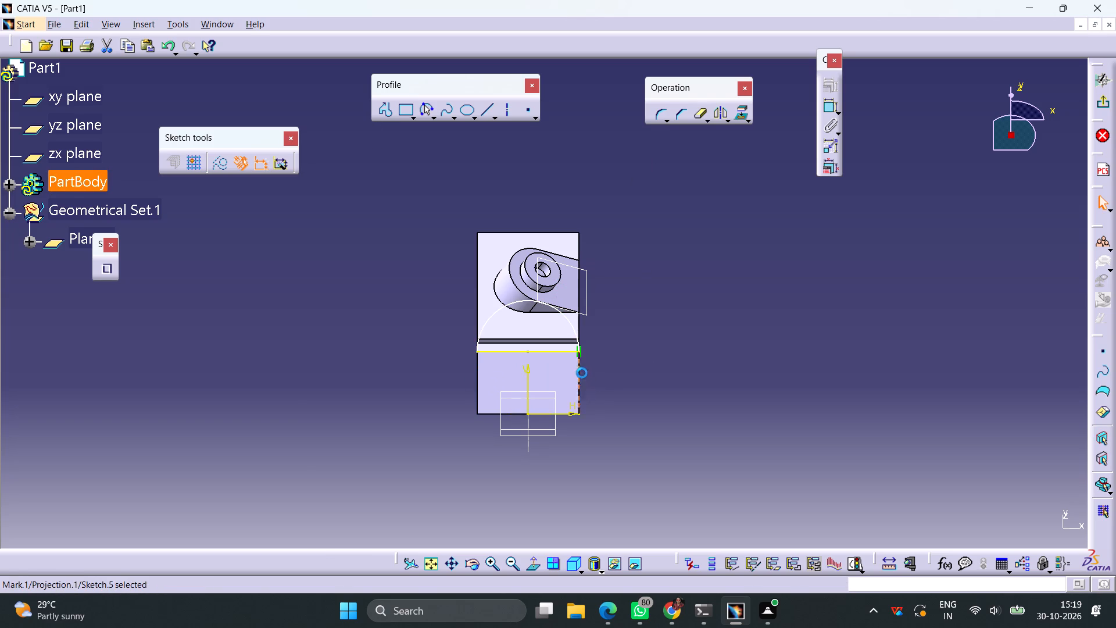
{"action": "left_click", "coordinate": [701, 117]}
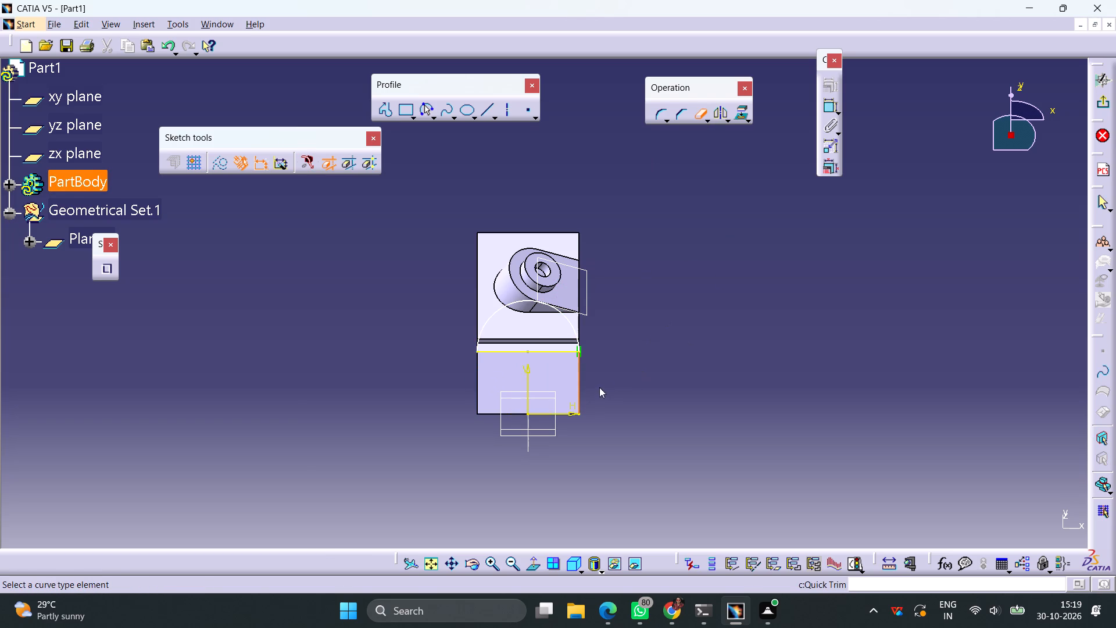
{"action": "left_click", "coordinate": [578, 398]}
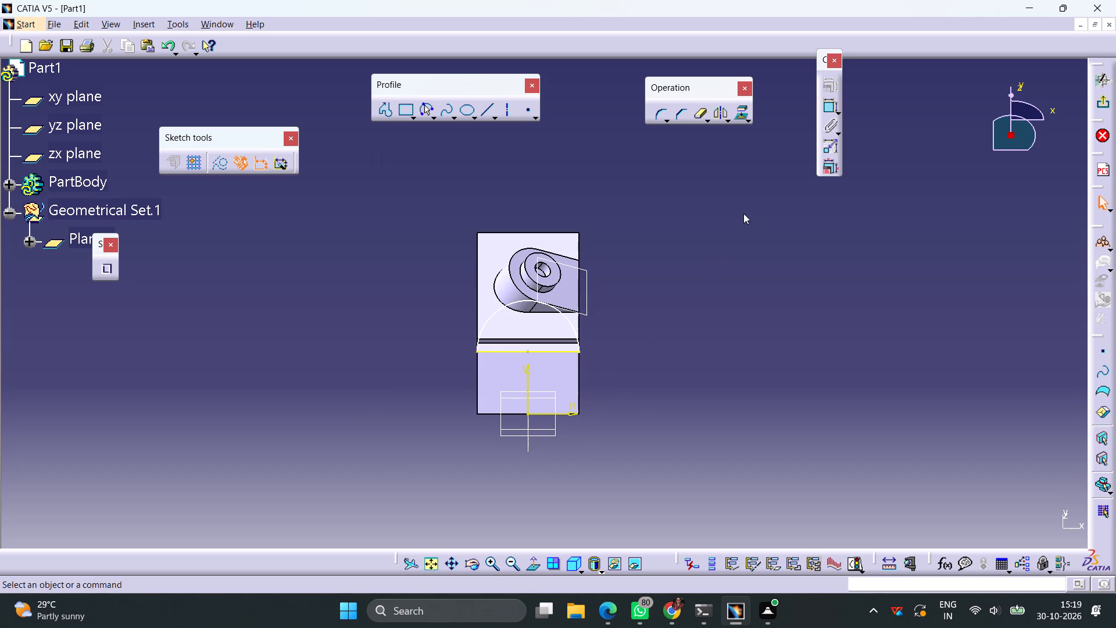
Dimension the cross line's distance from the horizontal sketch axis and the arc's radius.
{"action": "left_click", "coordinate": [827, 108]}
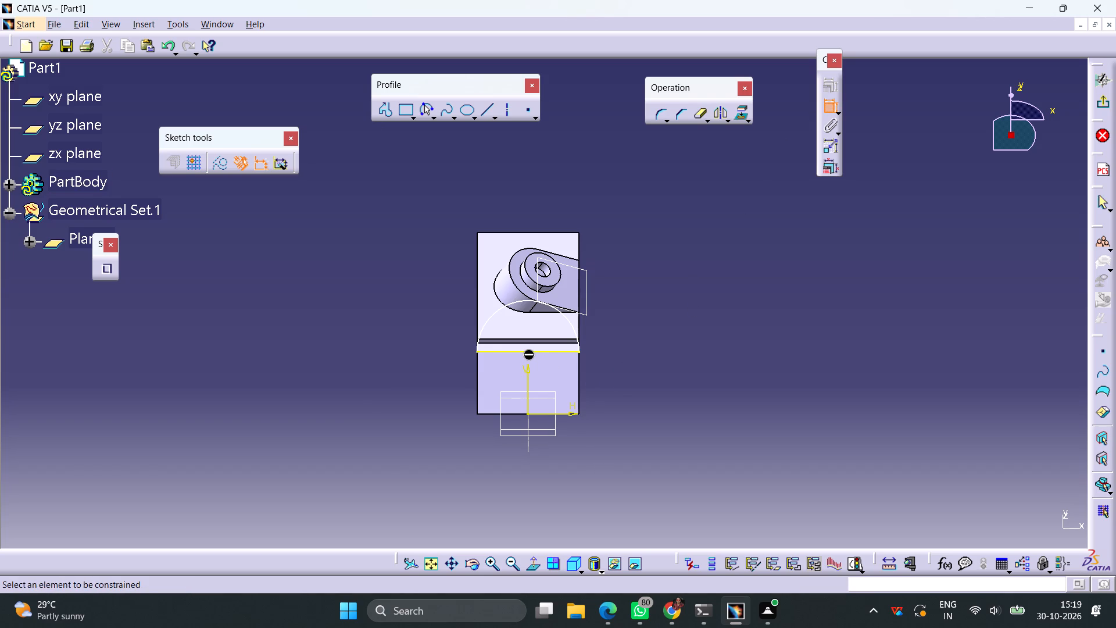
{"action": "left_click", "coordinate": [528, 350]}
{"action": "left_click", "coordinate": [568, 413]}
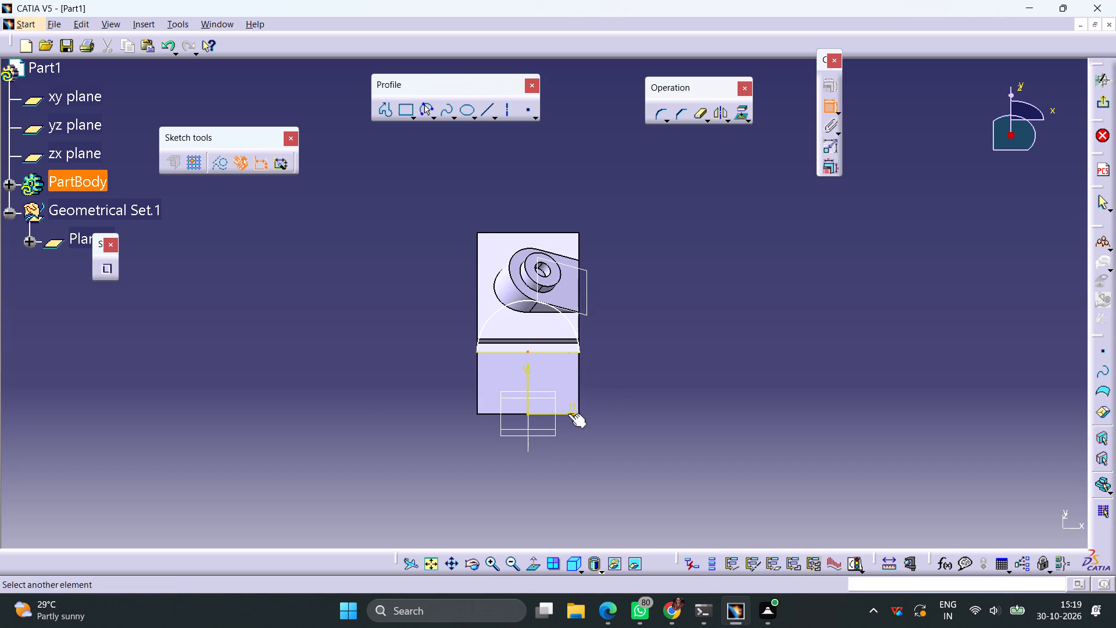
{"action": "left_click", "coordinate": [616, 425]}
{"action": "left_click", "coordinate": [823, 105]}
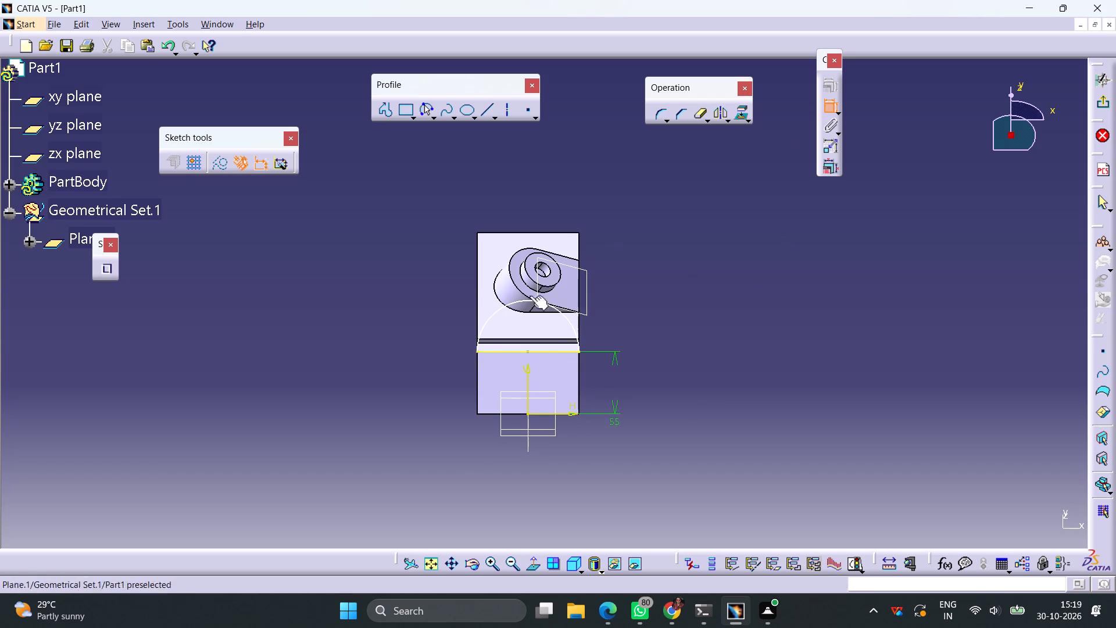
{"action": "left_click", "coordinate": [492, 314]}
{"action": "left_click", "coordinate": [422, 299]}
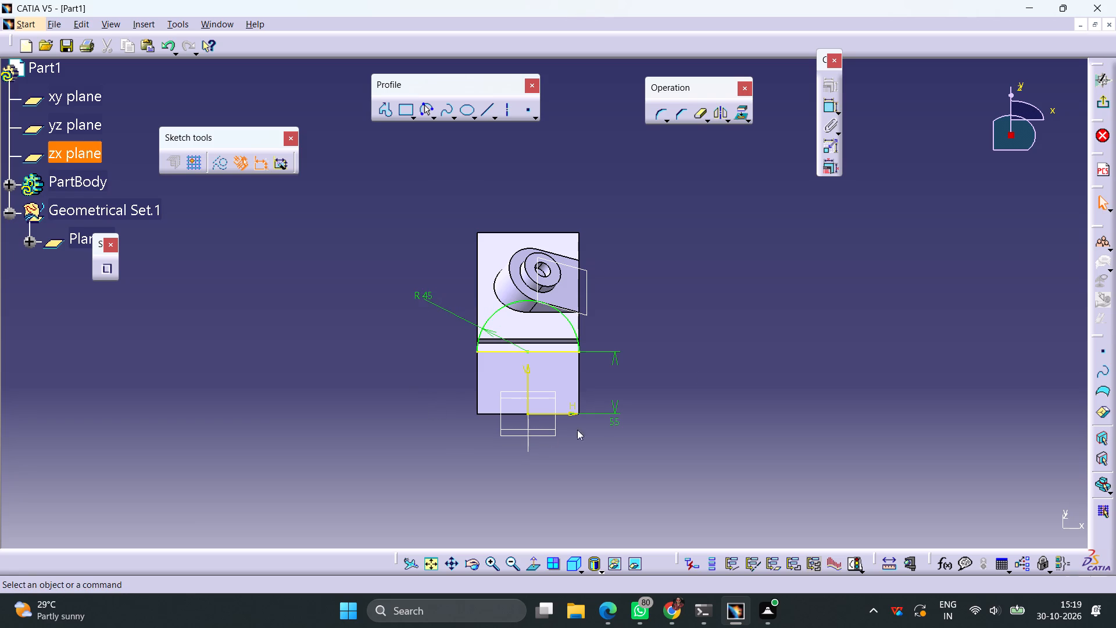
Exit the sketch and pad the half-round profile 20 mm in the reversed direction, rounding the arm's end.
{"action": "left_click", "coordinate": [1099, 104]}
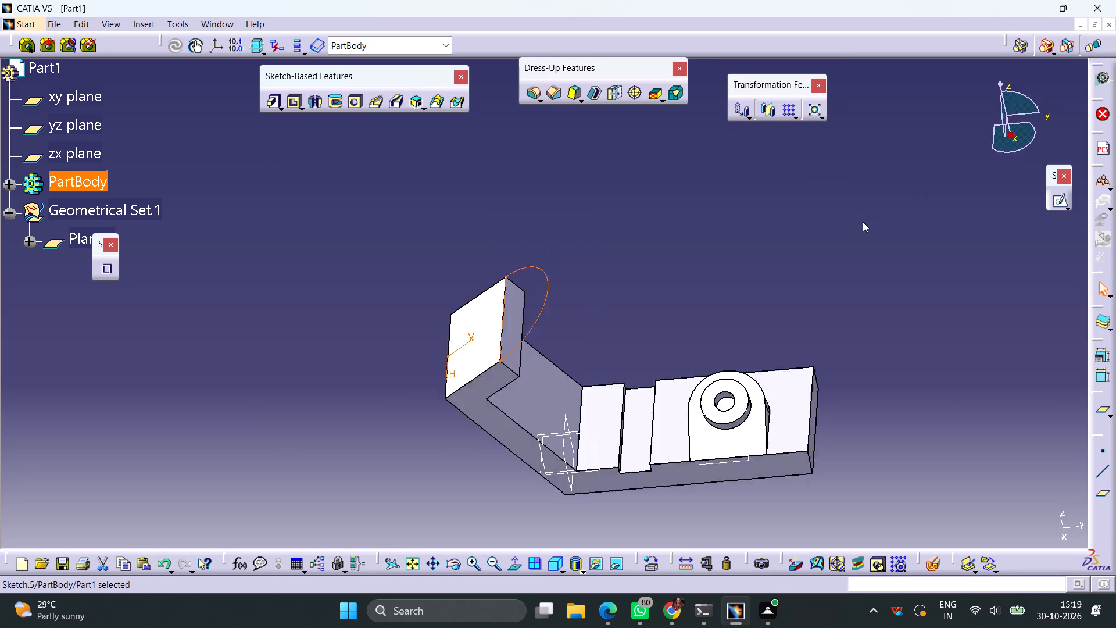
{"action": "left_click", "coordinate": [270, 105]}
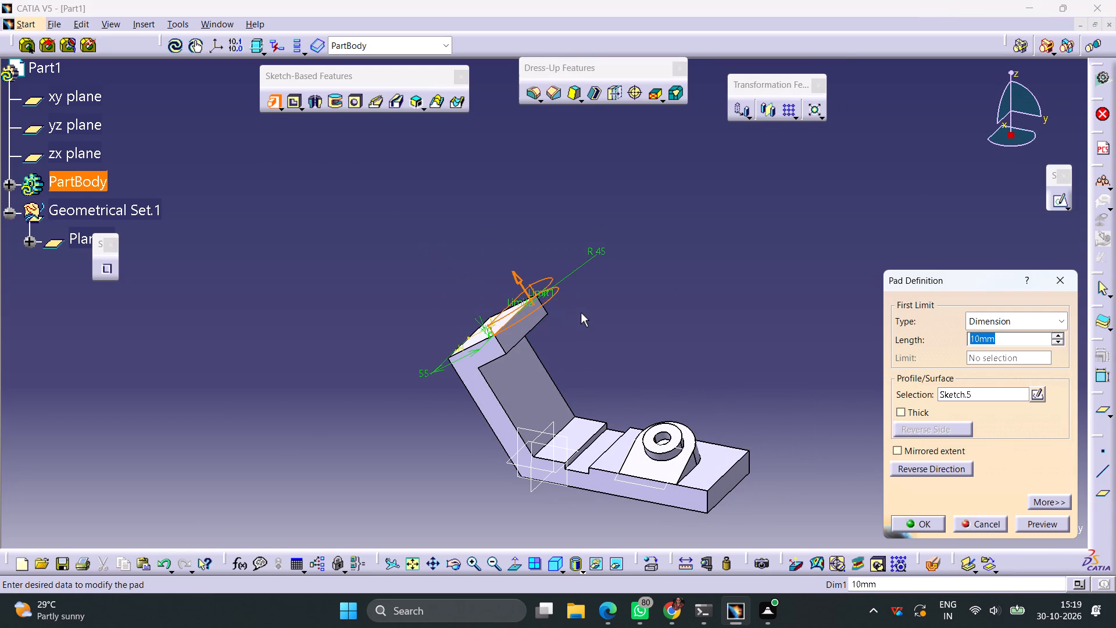
{"action": "type", "text": "20"}
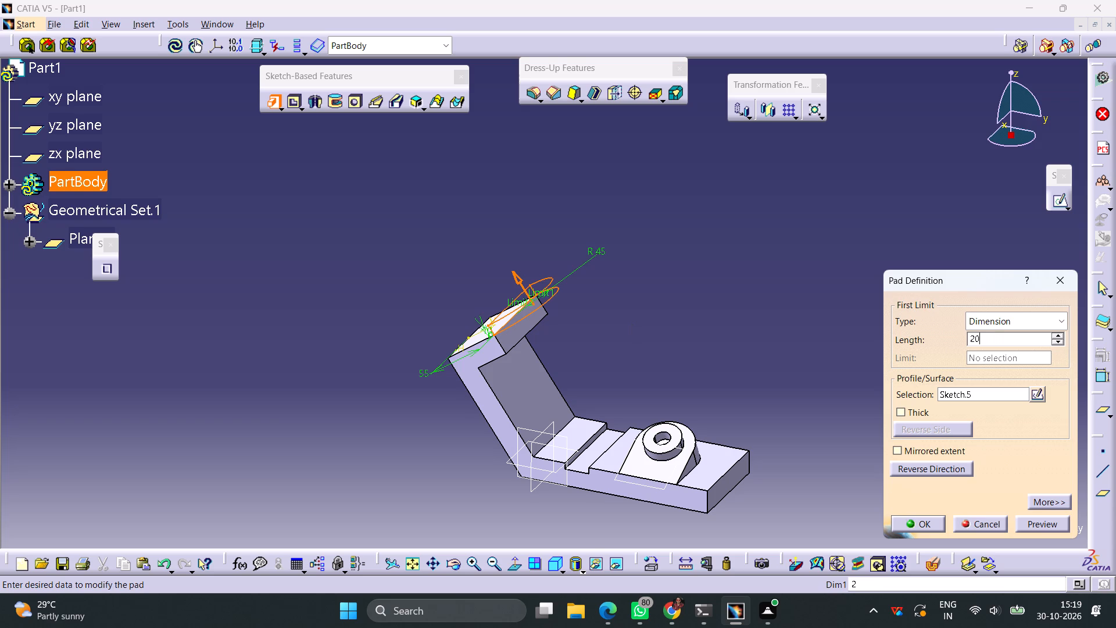
{"action": "left_click", "coordinate": [786, 380]}
{"action": "left_click", "coordinate": [925, 472]}
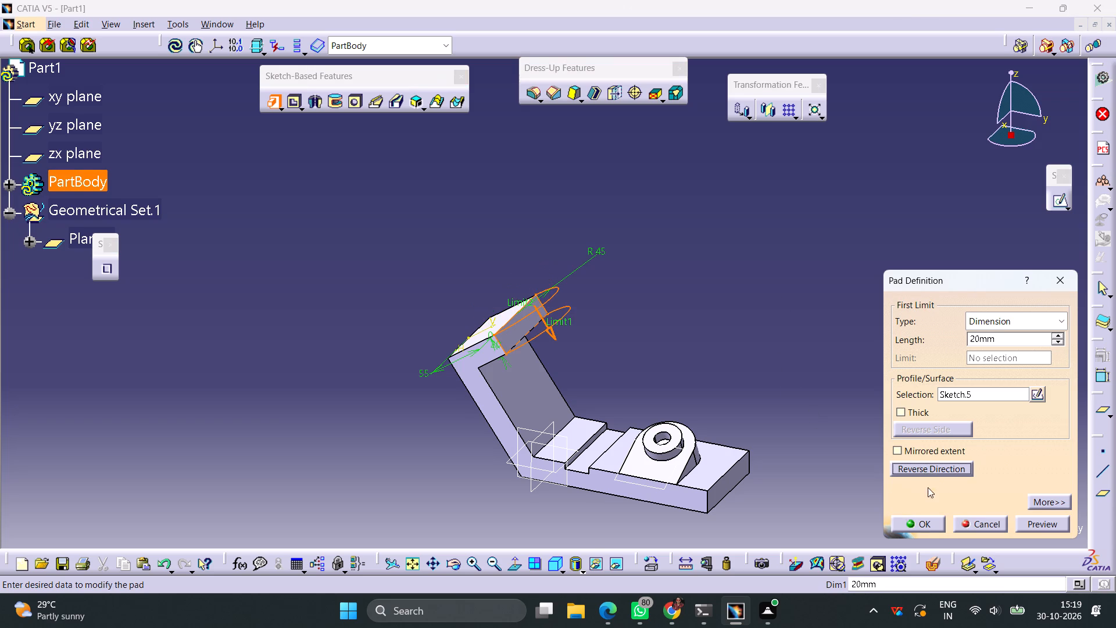
{"action": "left_click", "coordinate": [1034, 522]}
{"action": "left_click", "coordinate": [922, 522]}
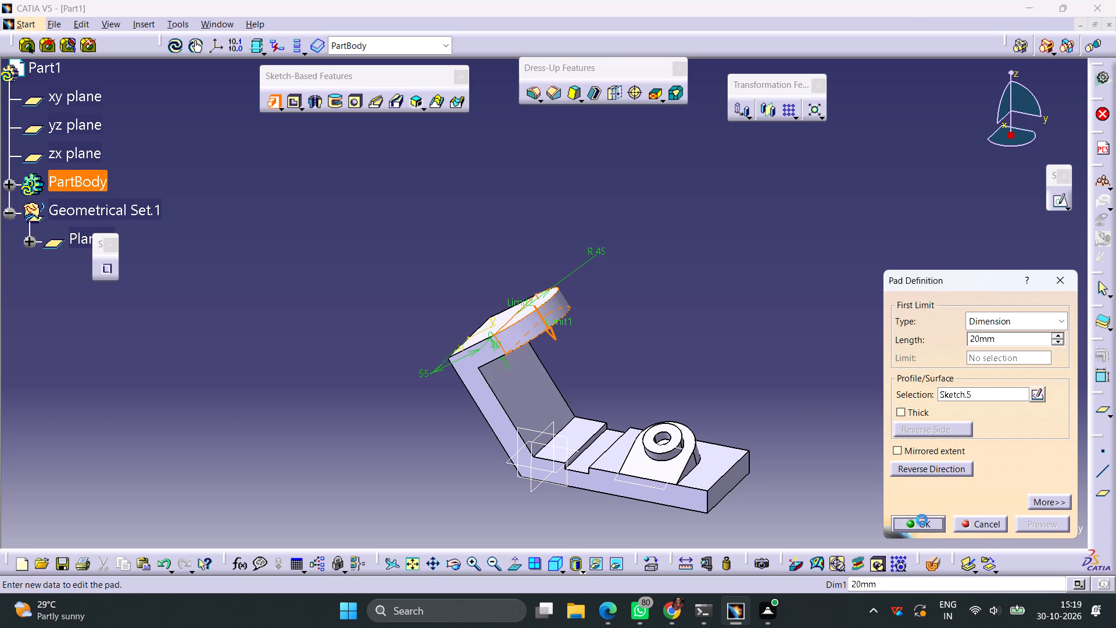
{"action": "left_click", "coordinate": [834, 416]}
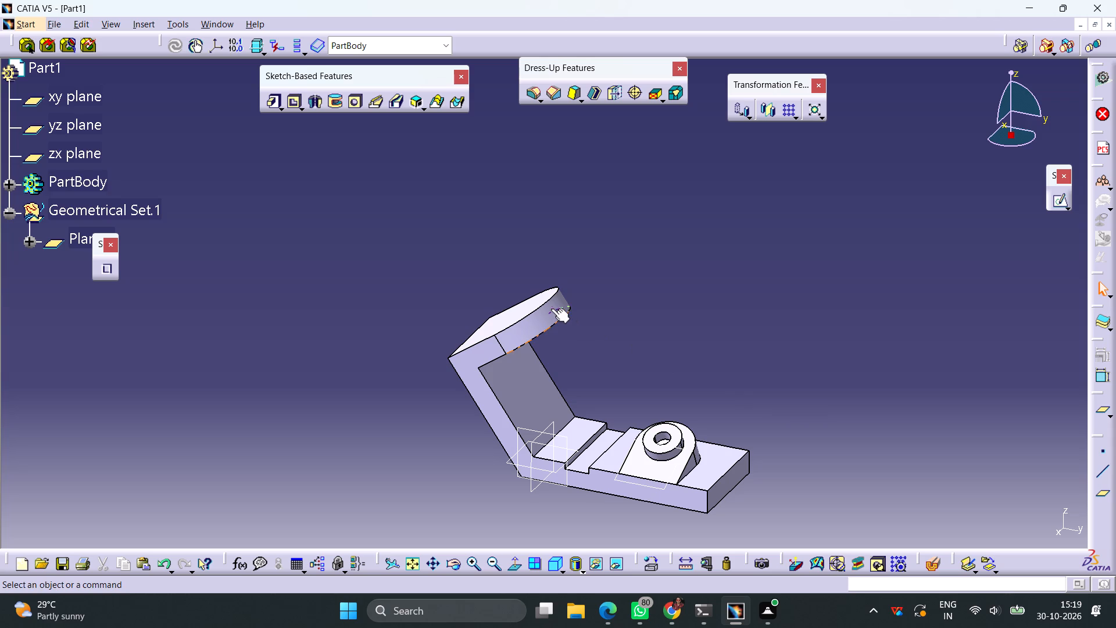
Start a hole on the arm's rounded end face and constrain its centre point concentric with the face's arc edge.
{"action": "scroll", "coordinate": [376, 348], "scroll_direction": "up", "scroll_amount": 1}
{"action": "middle_click_drag", "start_coordinate": [376, 348], "coordinate": [576, 454]}
{"action": "right_click_drag", "start_coordinate": [376, 349], "coordinate": [576, 454]}
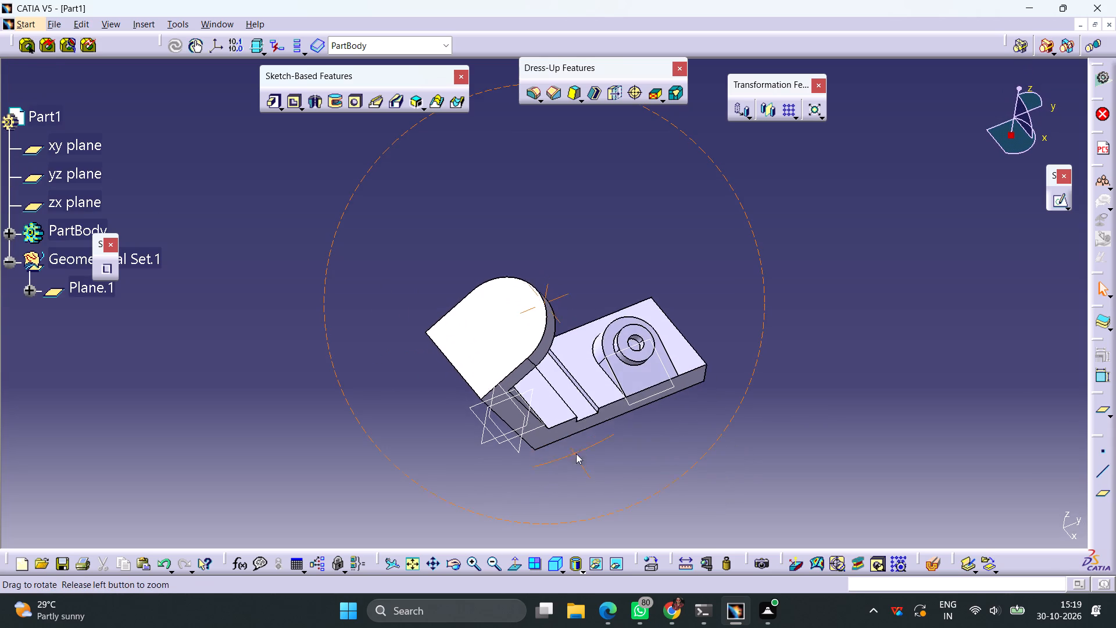
{"action": "middle_click_drag", "start_coordinate": [576, 454], "coordinate": [575, 454]}
{"action": "right_click_drag", "start_coordinate": [576, 454], "coordinate": [575, 454]}
{"action": "left_click", "coordinate": [348, 105]}
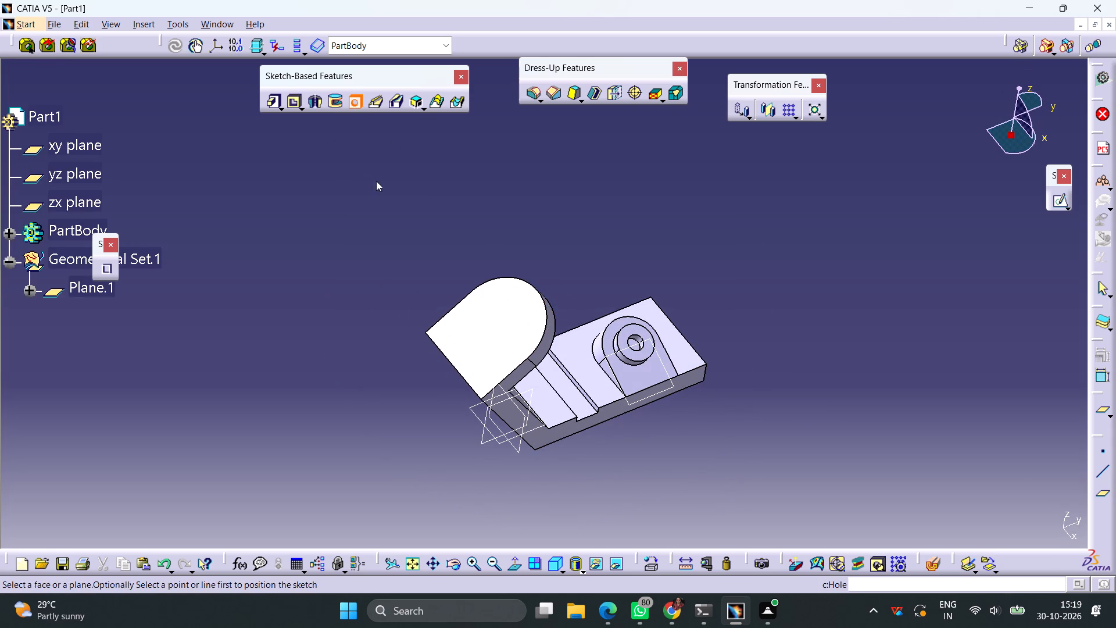
{"action": "left_click", "coordinate": [501, 341]}
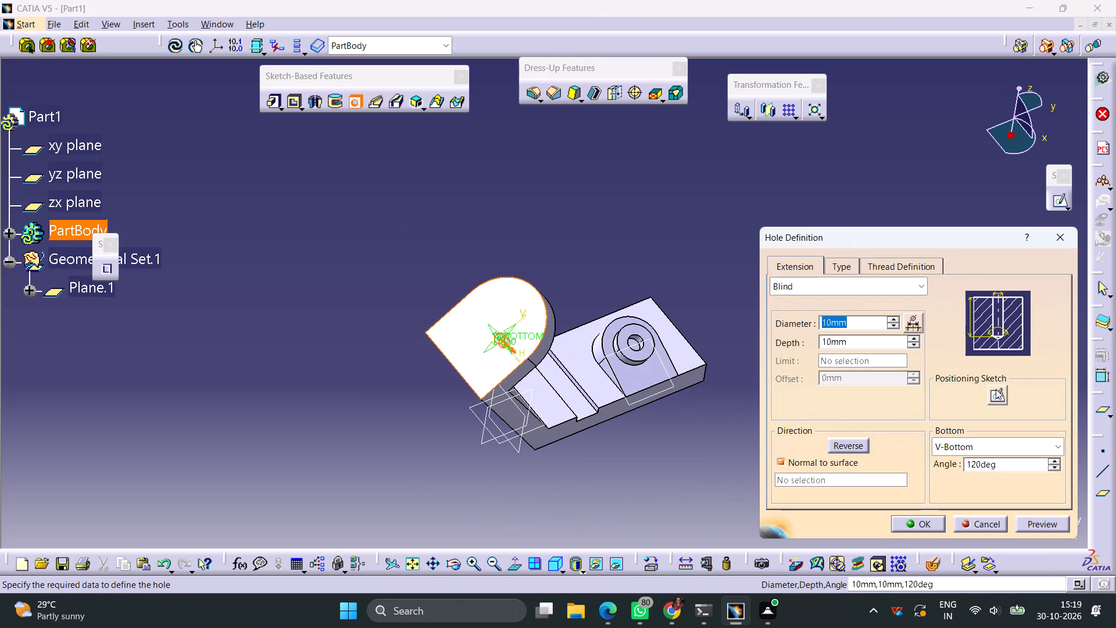
{"action": "left_click", "coordinate": [1000, 398]}
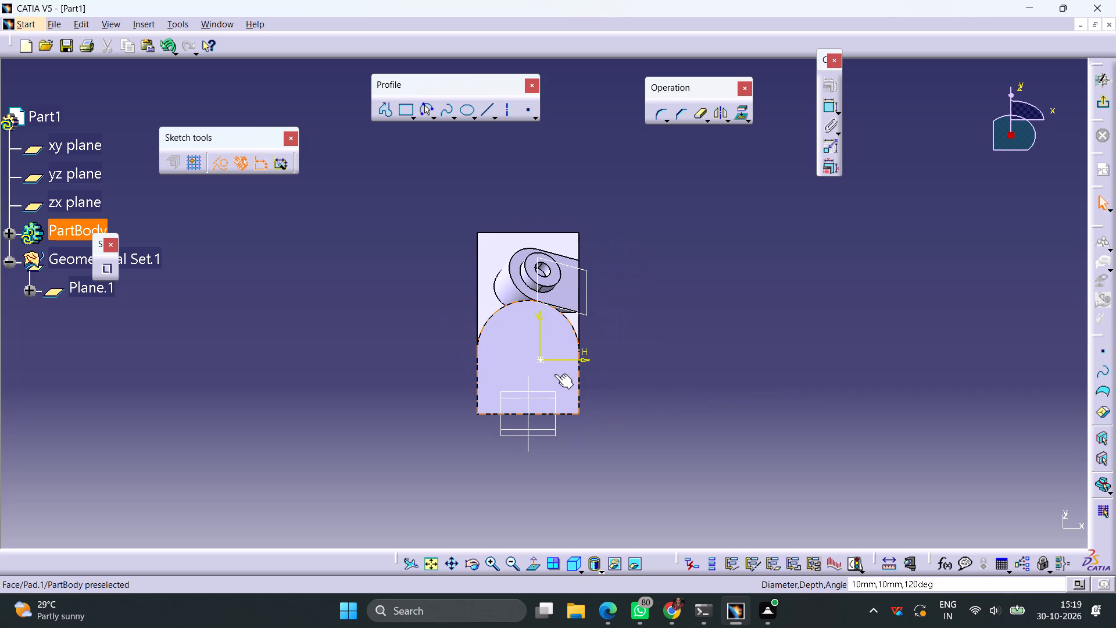
{"action": "left_click", "coordinate": [539, 361]}
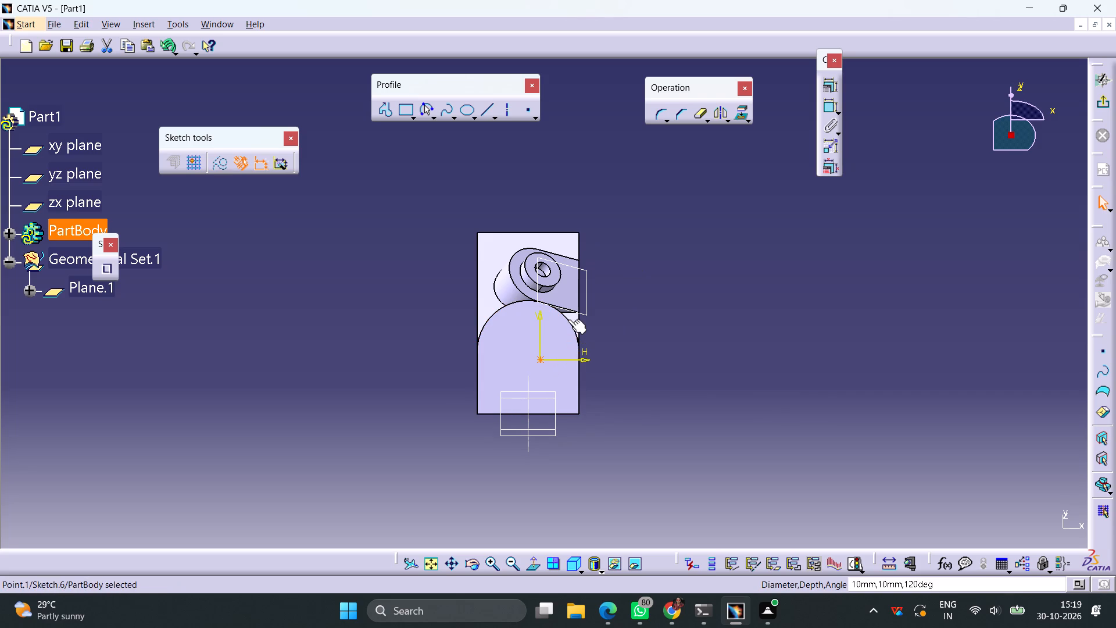
{"action": "left_click", "coordinate": [568, 319], "text": "ctrl"}
{"action": "left_click", "coordinate": [832, 87]}
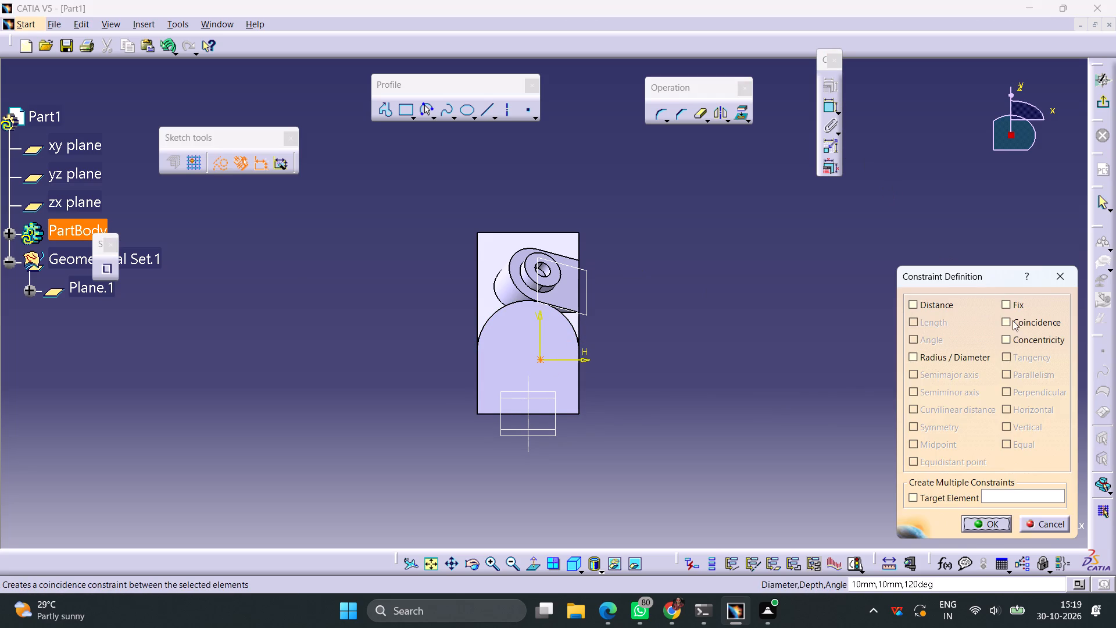
{"action": "left_click", "coordinate": [1027, 341]}
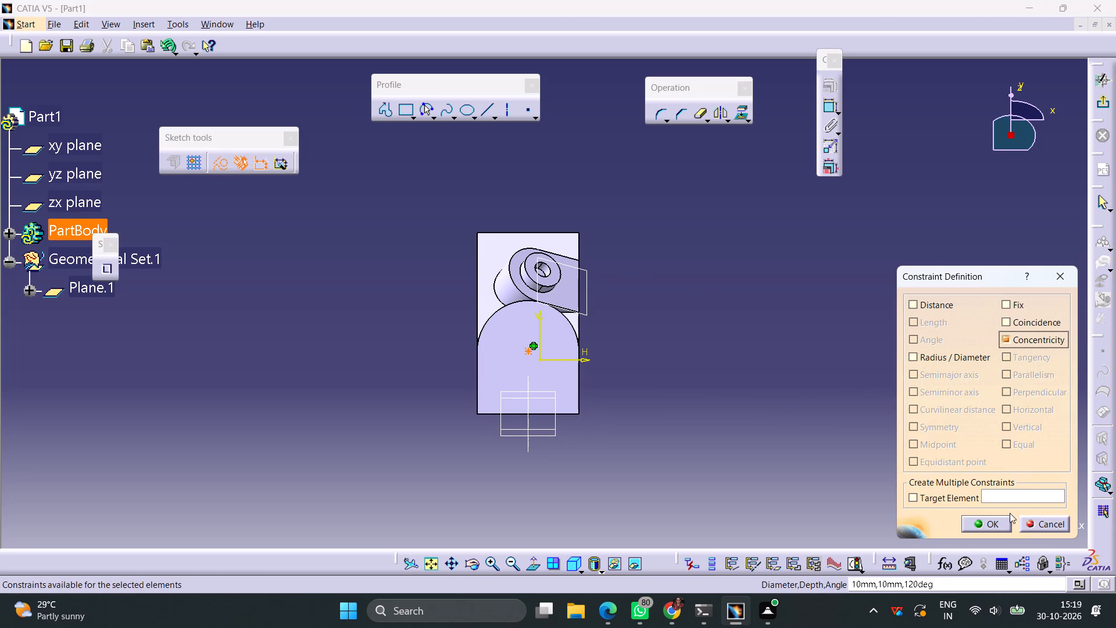
{"action": "left_click", "coordinate": [1004, 522]}
{"action": "left_click", "coordinate": [1098, 105]}
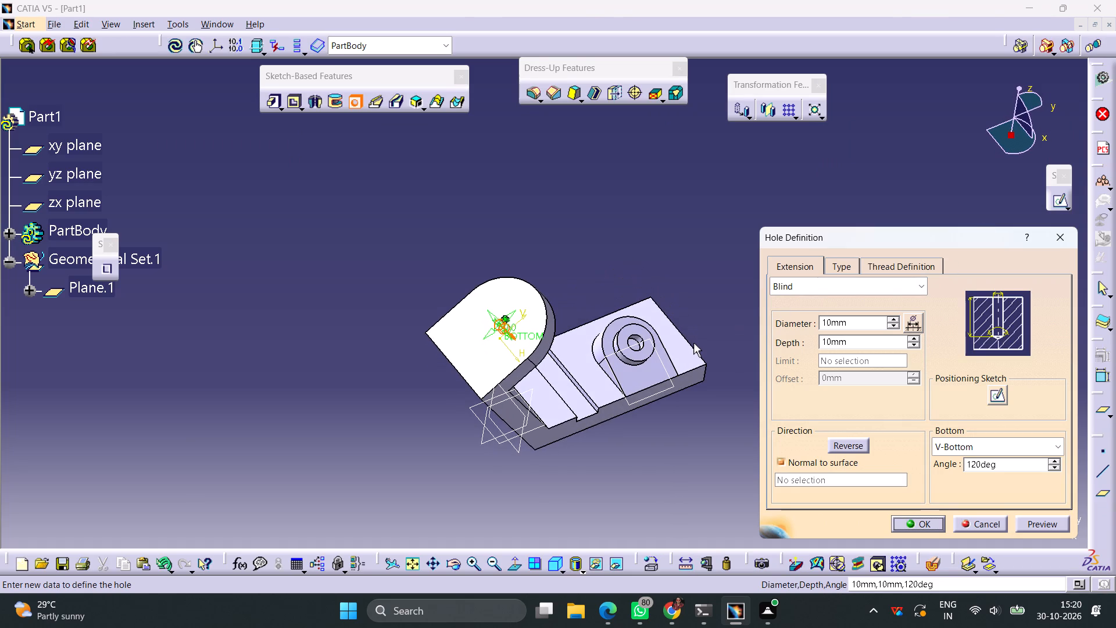
Create the arm's hole 22 mm in diameter and 20 mm deep, with a counterbore 45 mm in diameter and 12 mm deep.
{"action": "left_click_drag", "start_coordinate": [847, 323], "coordinate": [804, 324]}
{"action": "type", "text": "22"}
{"action": "left_click_drag", "start_coordinate": [856, 345], "coordinate": [774, 347]}
{"action": "type", "text": "20"}
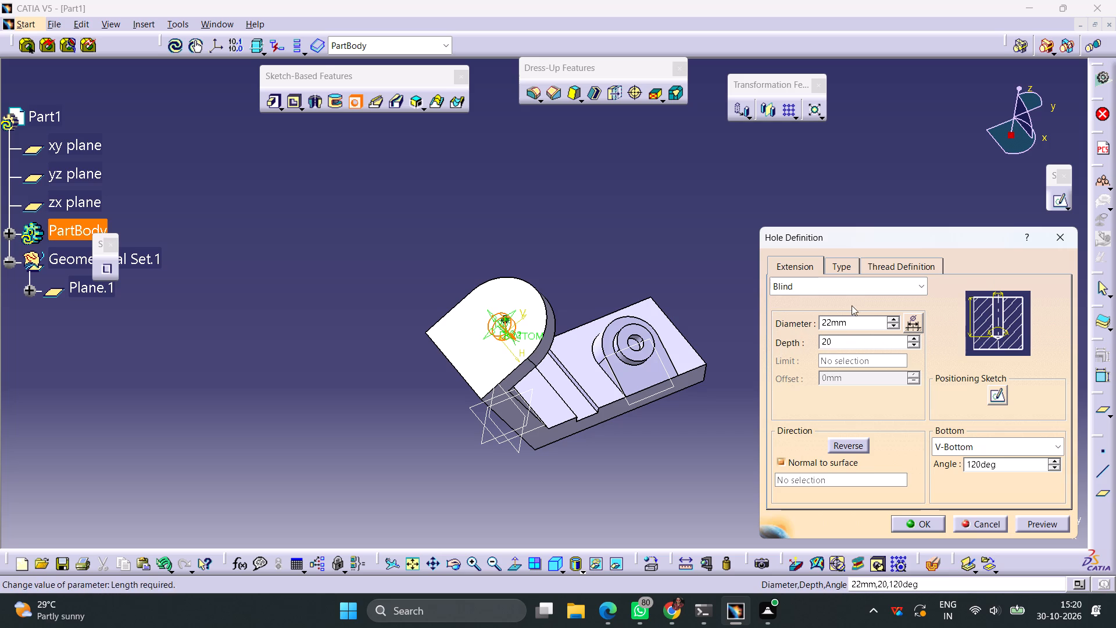
{"action": "left_click", "coordinate": [837, 267]}
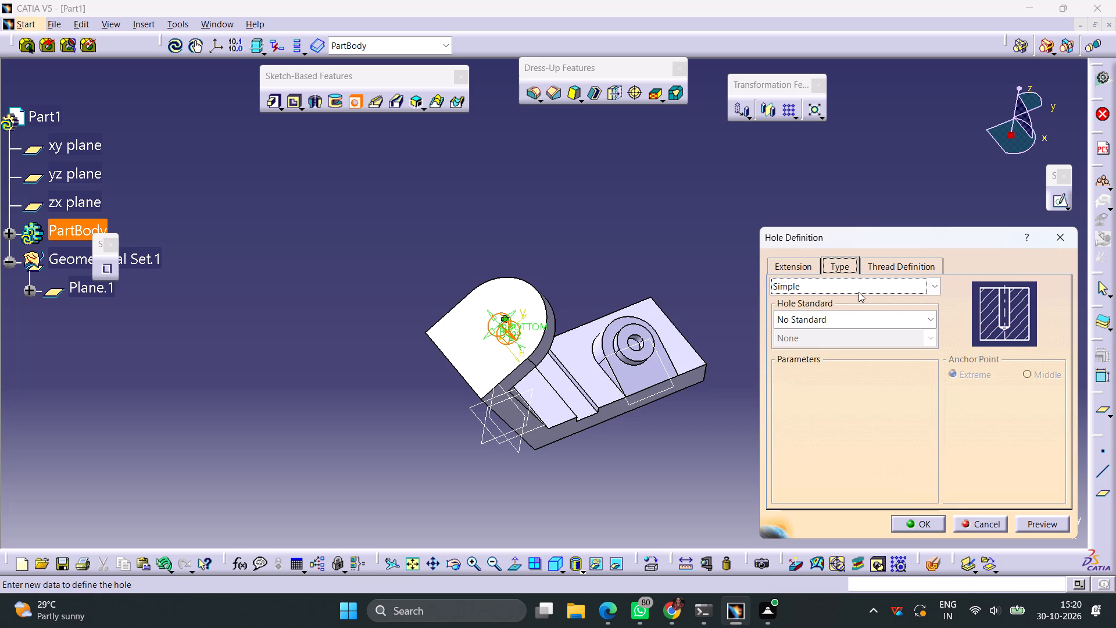
{"action": "left_click", "coordinate": [859, 292]}
{"action": "left_click", "coordinate": [825, 336]}
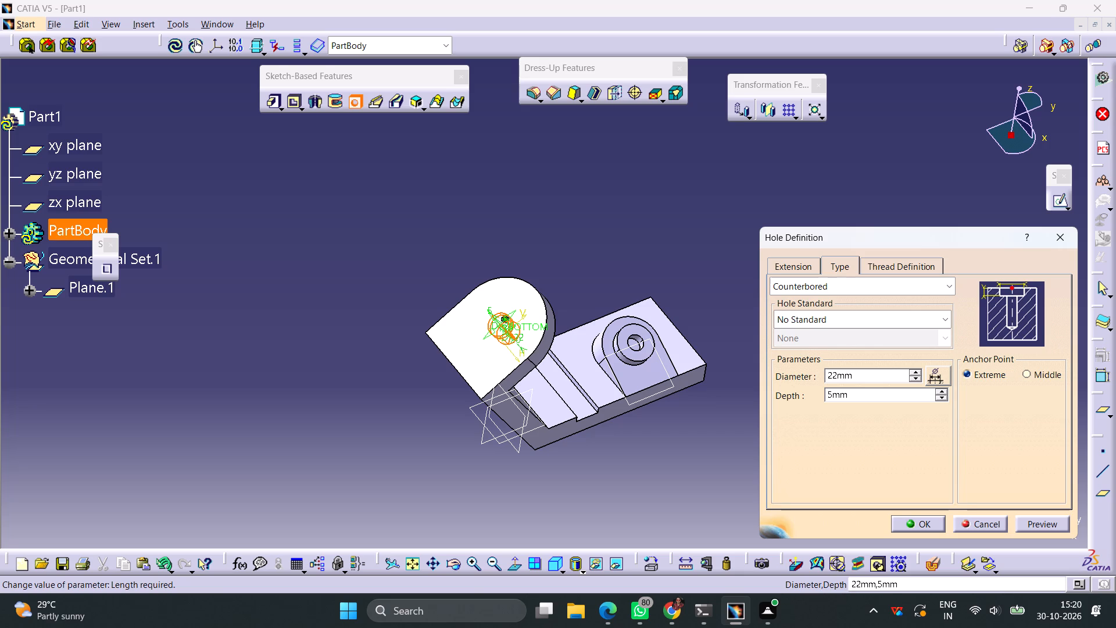
{"action": "left_click_drag", "start_coordinate": [854, 374], "coordinate": [782, 391]}
{"action": "type", "text": "45"}
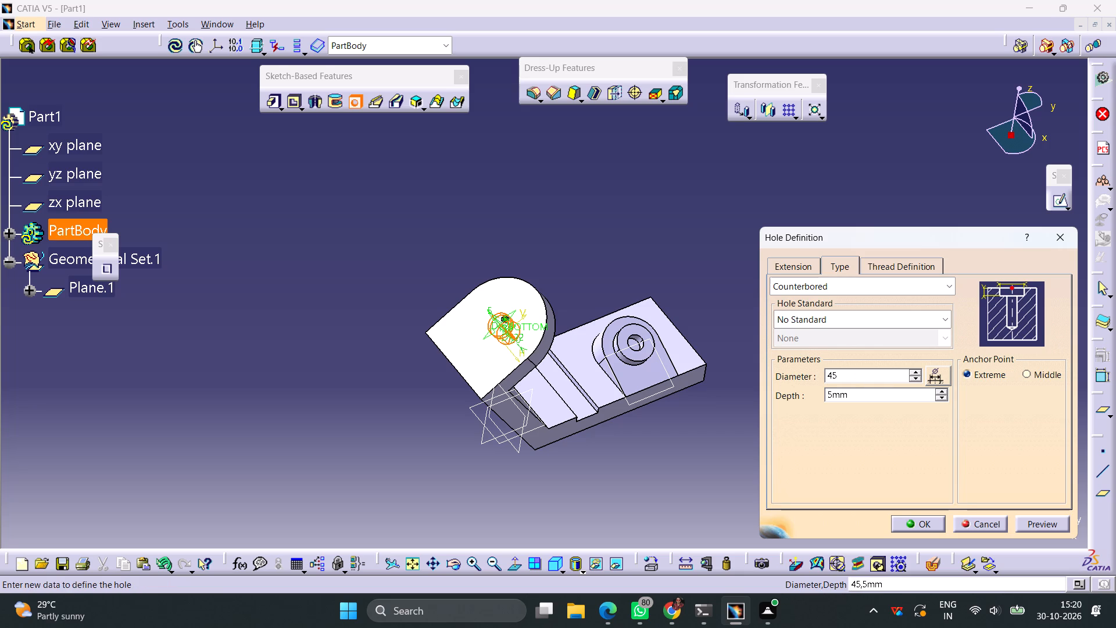
{"action": "left_click_drag", "start_coordinate": [852, 398], "coordinate": [804, 401]}
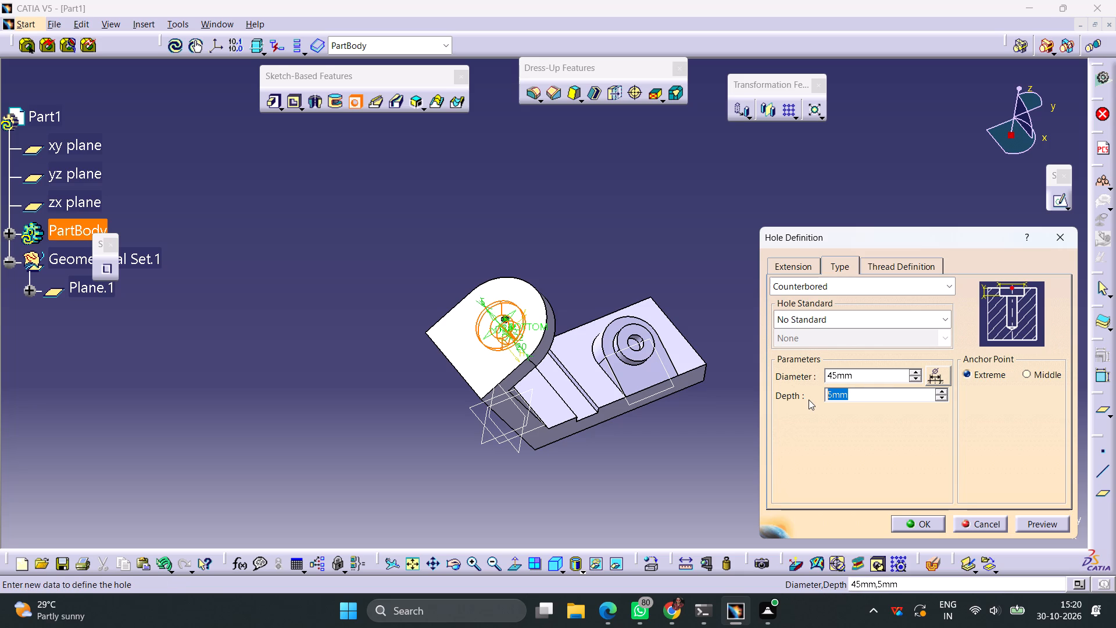
{"action": "type", "text": "12"}
{"action": "key", "text": "Return"}
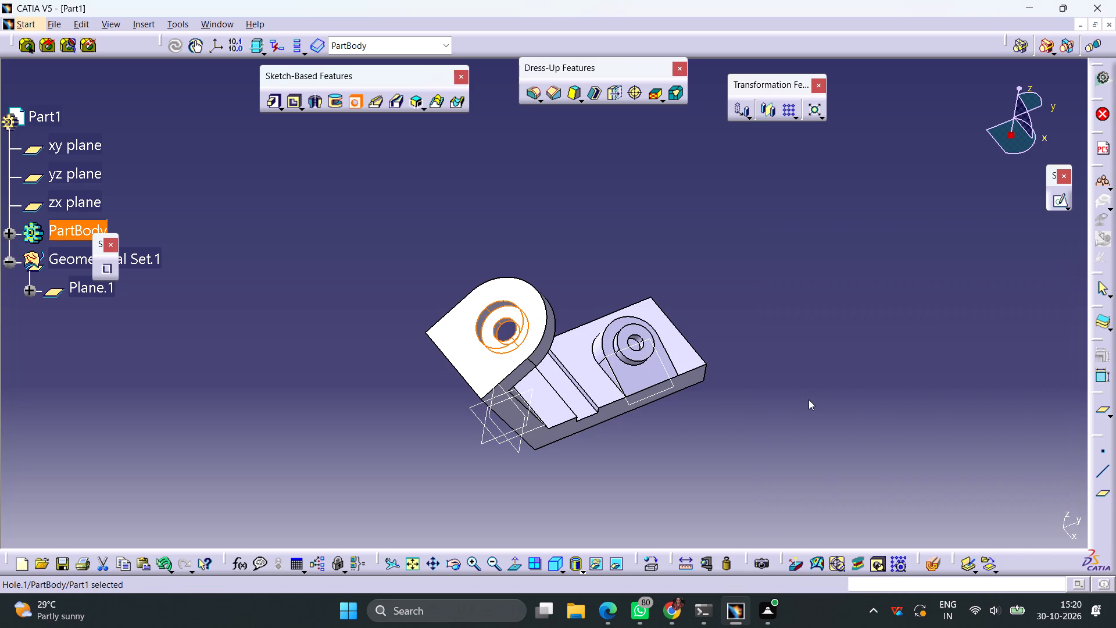
{"action": "left_click", "coordinate": [725, 251]}
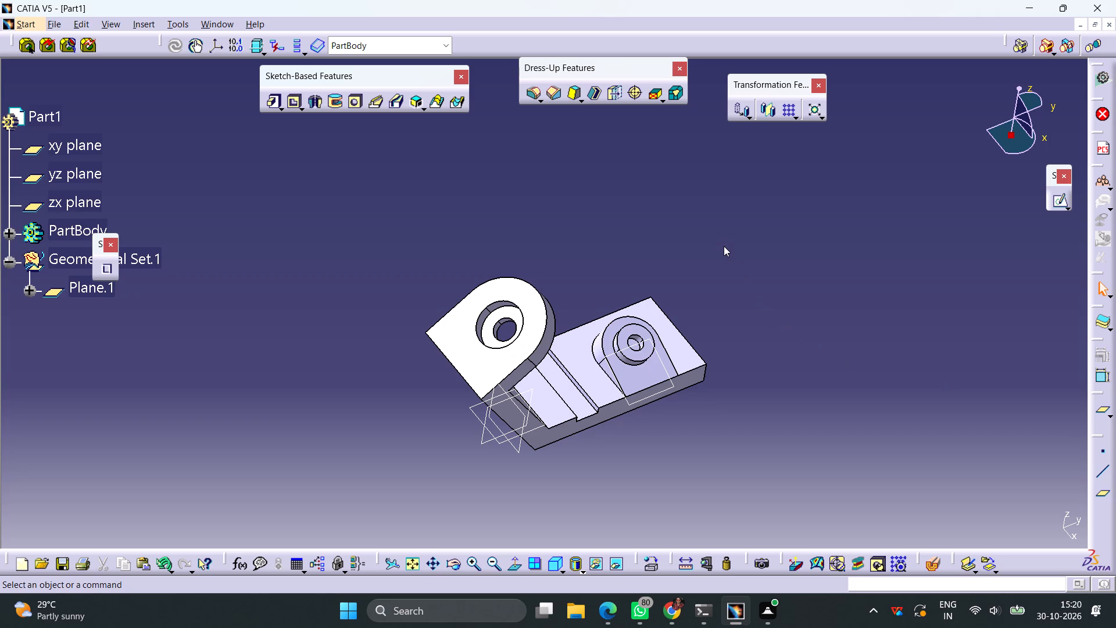
Sketch a tall centred rectangle on the arm's counterbored face, centred on the vertical axis and extending past both ends of the arm.
{"action": "left_click", "coordinate": [479, 367]}
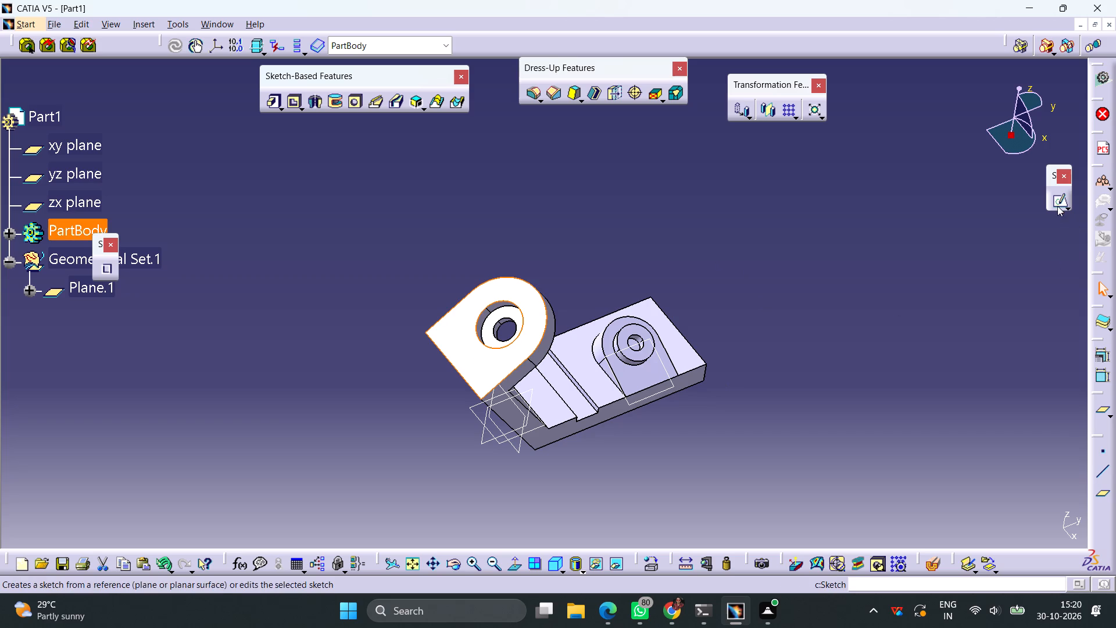
{"action": "left_click", "coordinate": [1056, 204]}
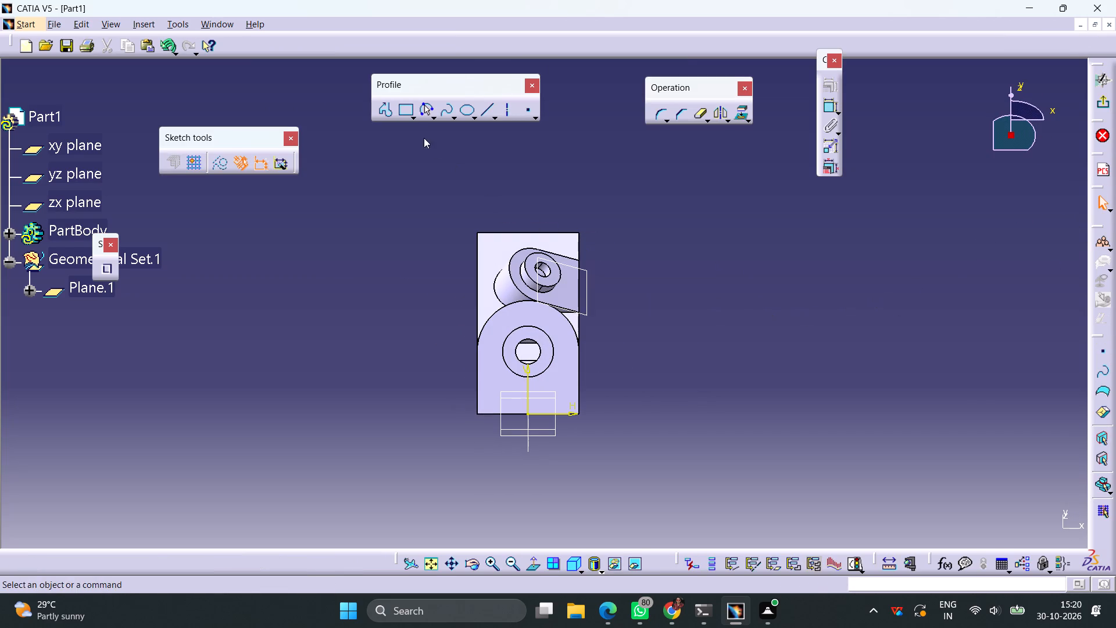
{"action": "left_click", "coordinate": [410, 118]}
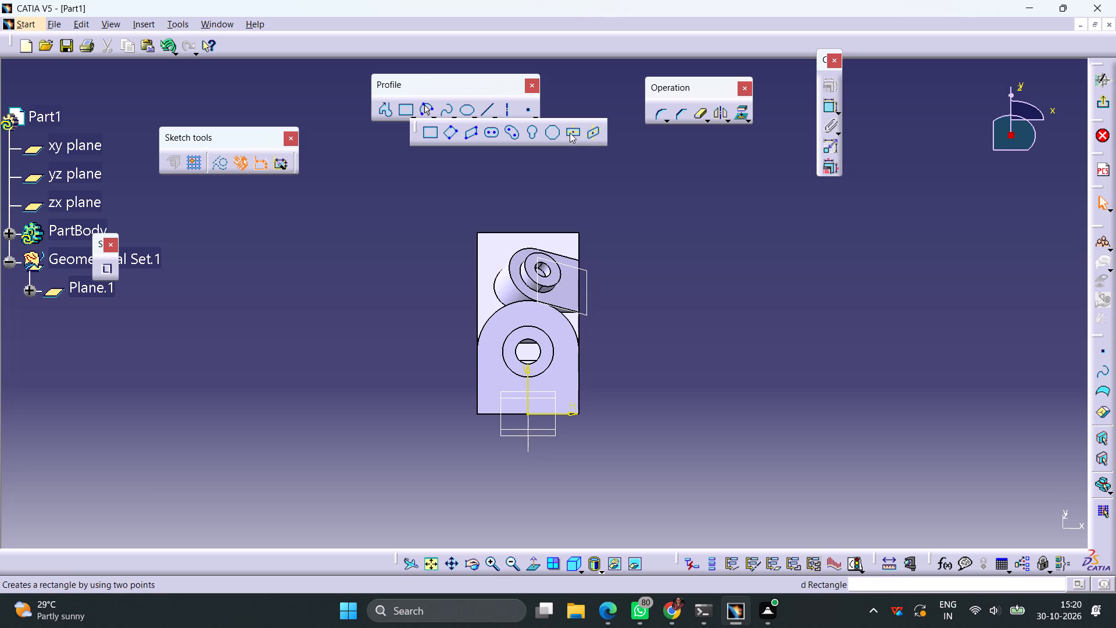
{"action": "left_click", "coordinate": [570, 133]}
{"action": "left_click", "coordinate": [530, 374]}
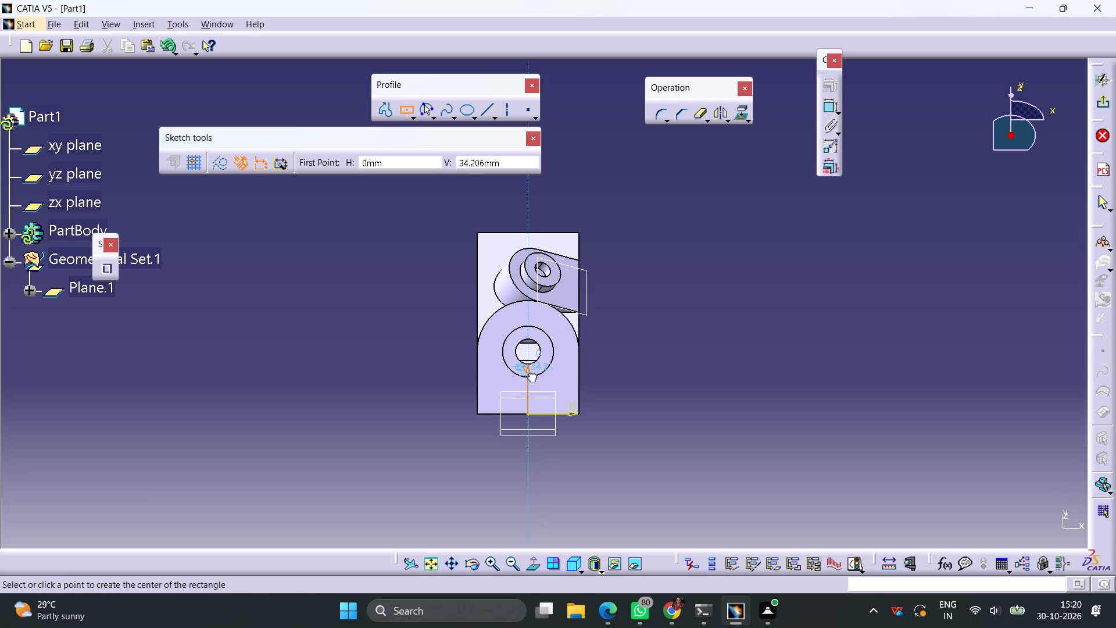
{"action": "left_click", "coordinate": [552, 291]}
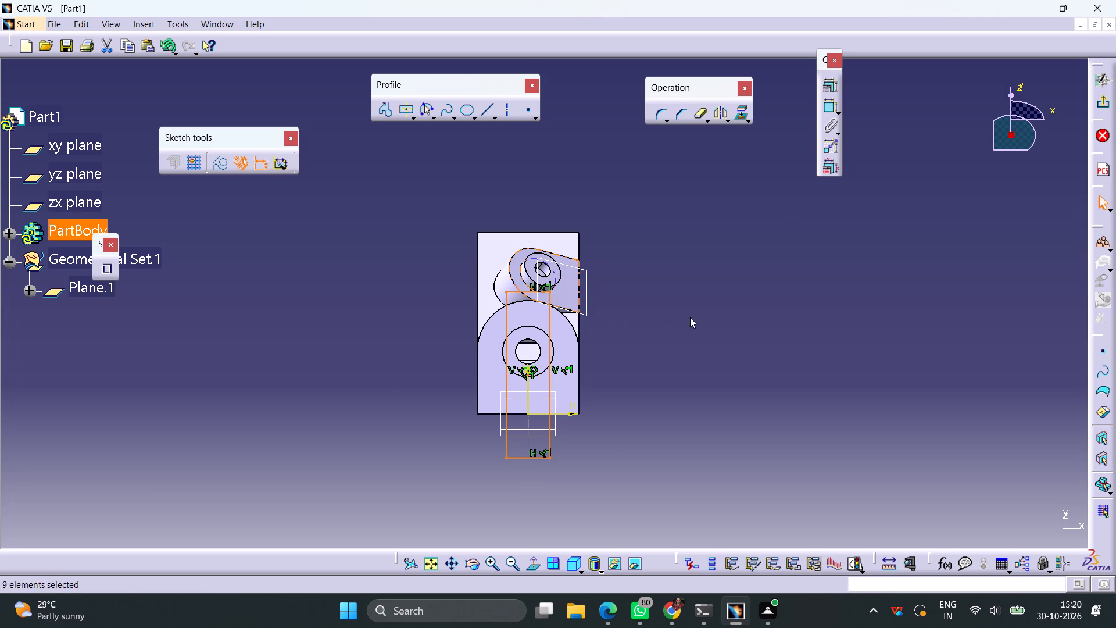
{"action": "left_click", "coordinate": [710, 331]}
Dimension the rectangle's width and set it to 28 mm.
{"action": "left_click", "coordinate": [827, 109]}
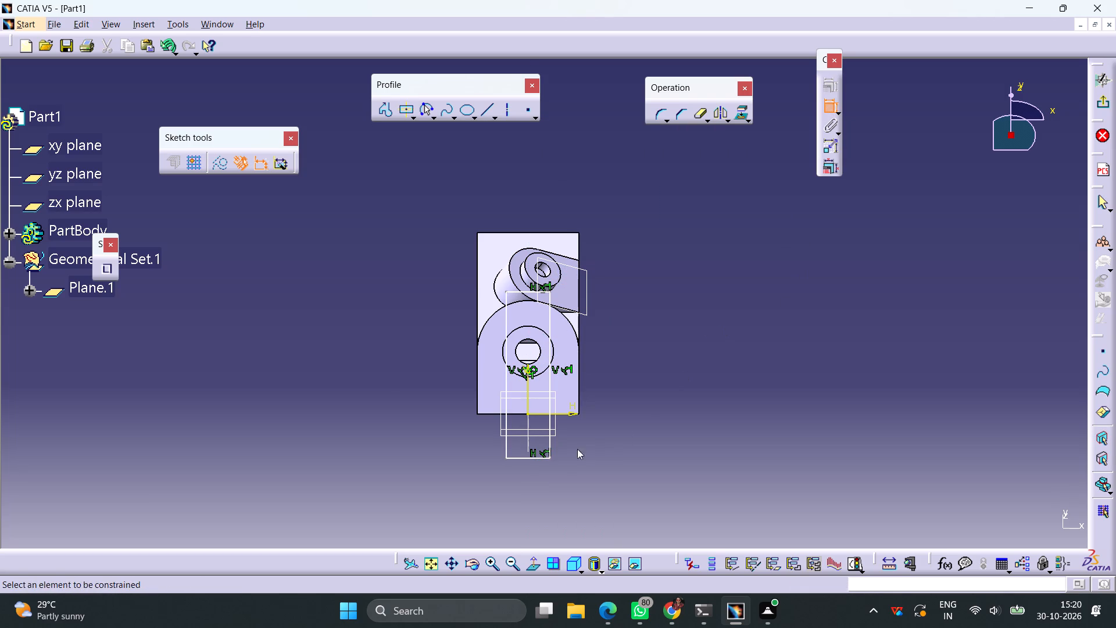
{"action": "left_click", "coordinate": [525, 458]}
{"action": "left_click", "coordinate": [585, 484]}
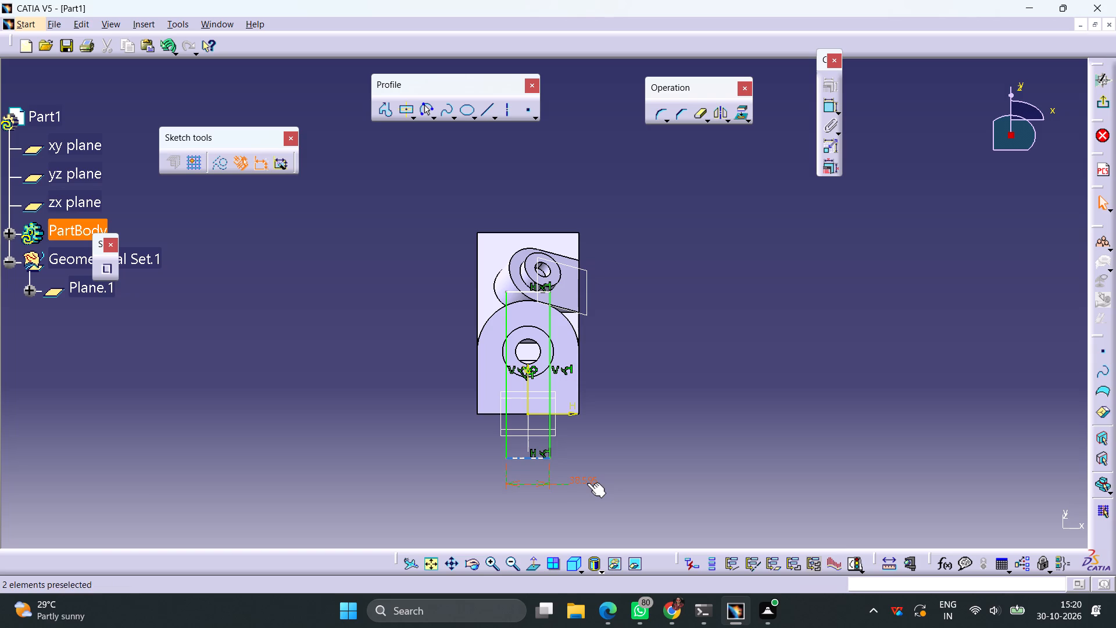
{"action": "double_click", "coordinate": [587, 483]}
{"action": "type", "text": "28"}
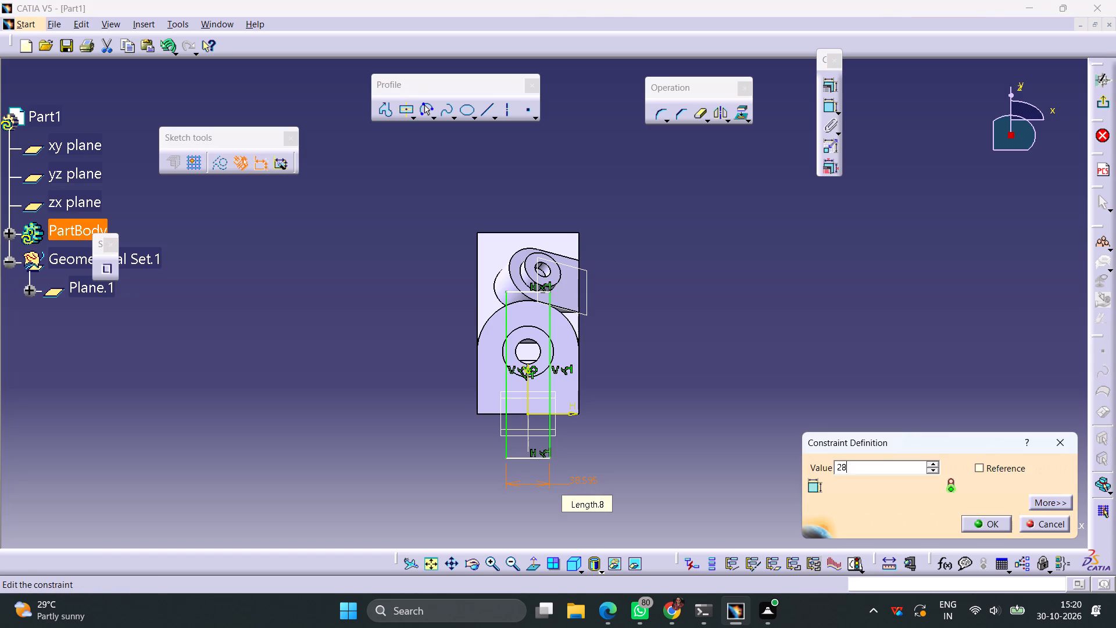
{"action": "key", "text": "Return"}
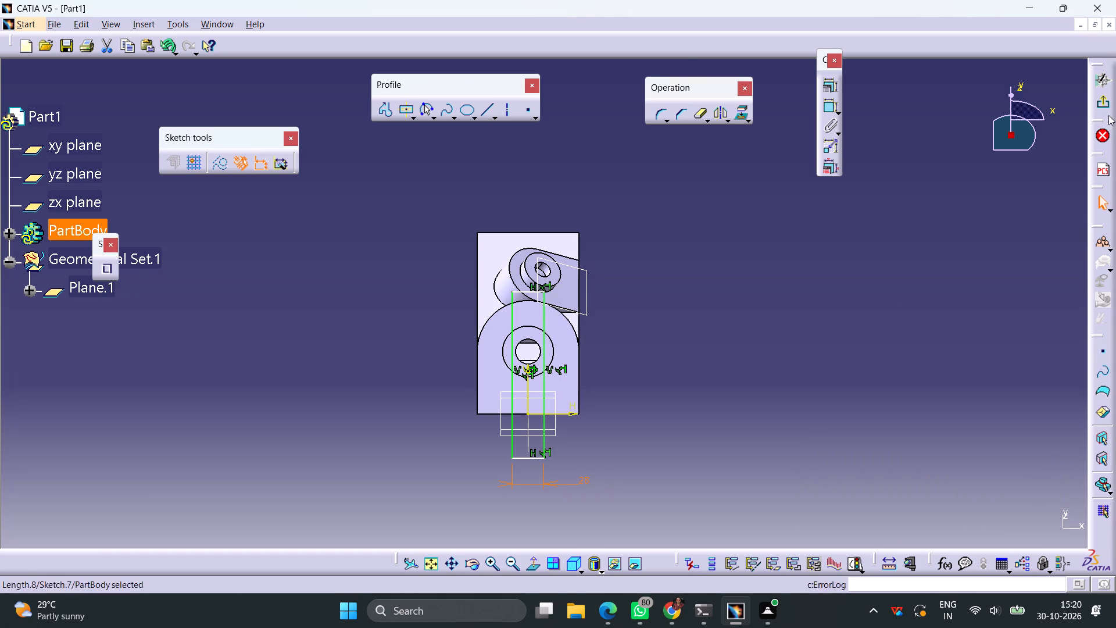
Exit the sketch and pocket the rectangle 5 mm deep, cutting a slot along the arm's face.
{"action": "left_click", "coordinate": [1102, 104]}
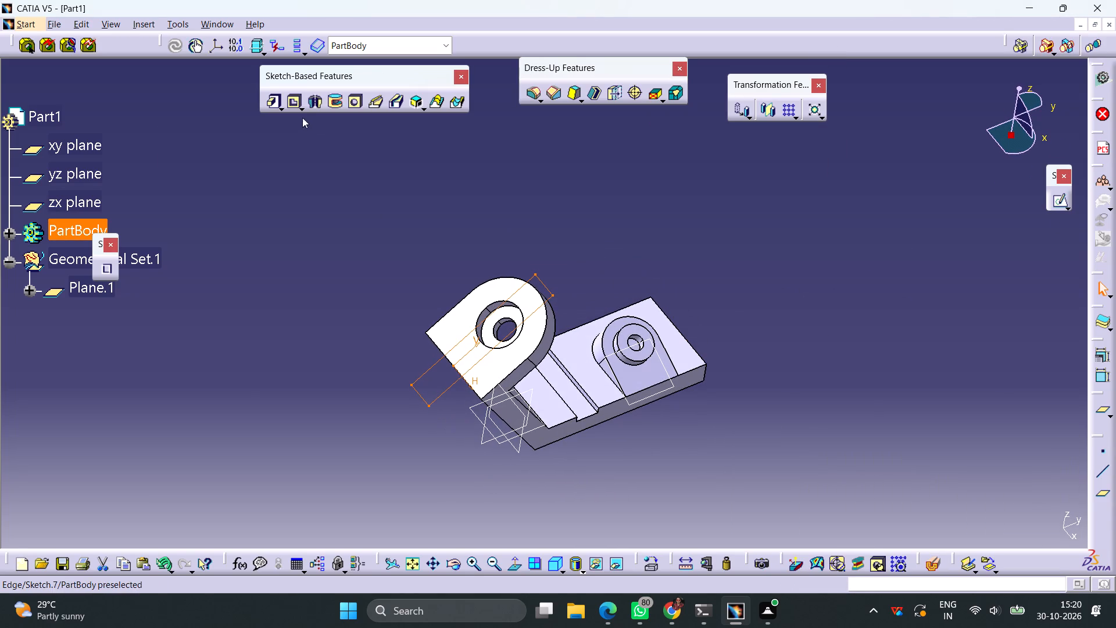
{"action": "left_click", "coordinate": [296, 105]}
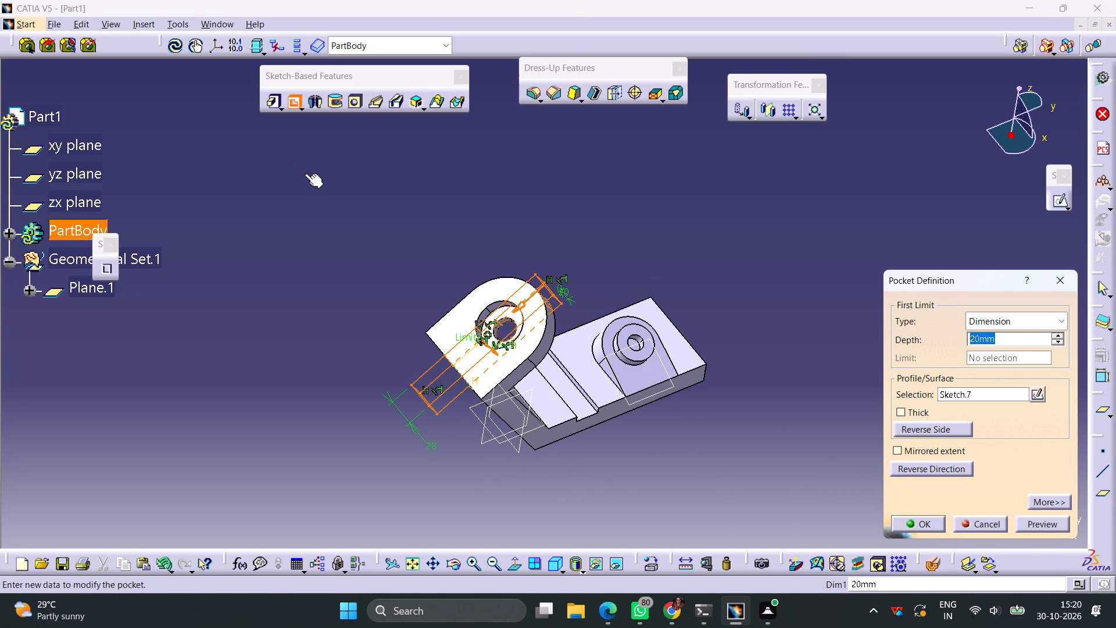
{"action": "key", "text": "5"}
{"action": "key", "text": "Return"}
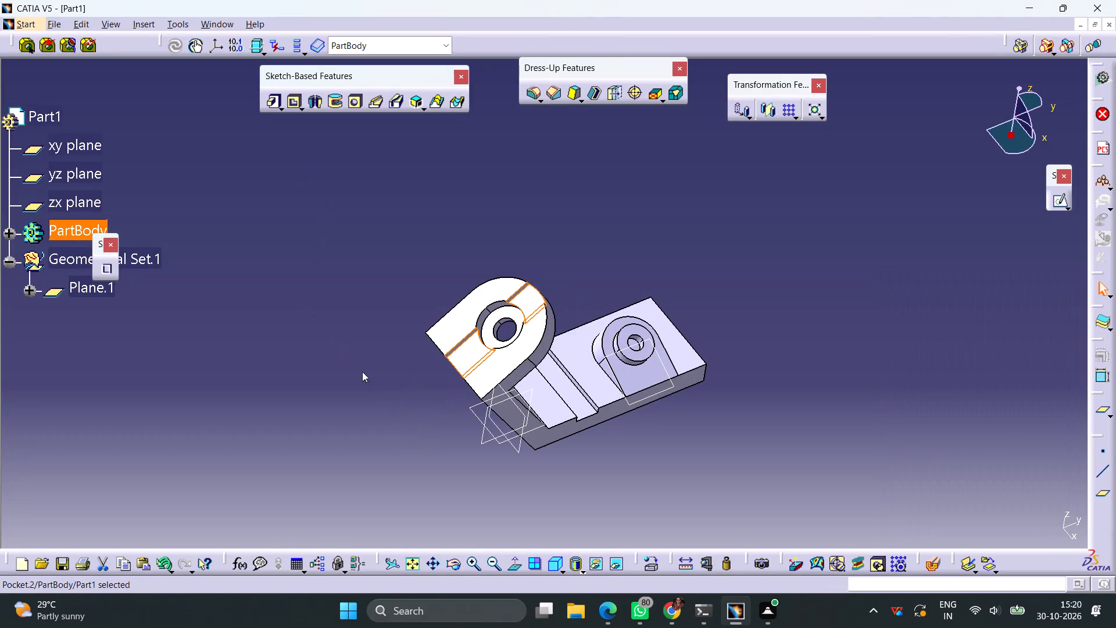
{"action": "left_click", "coordinate": [362, 372]}
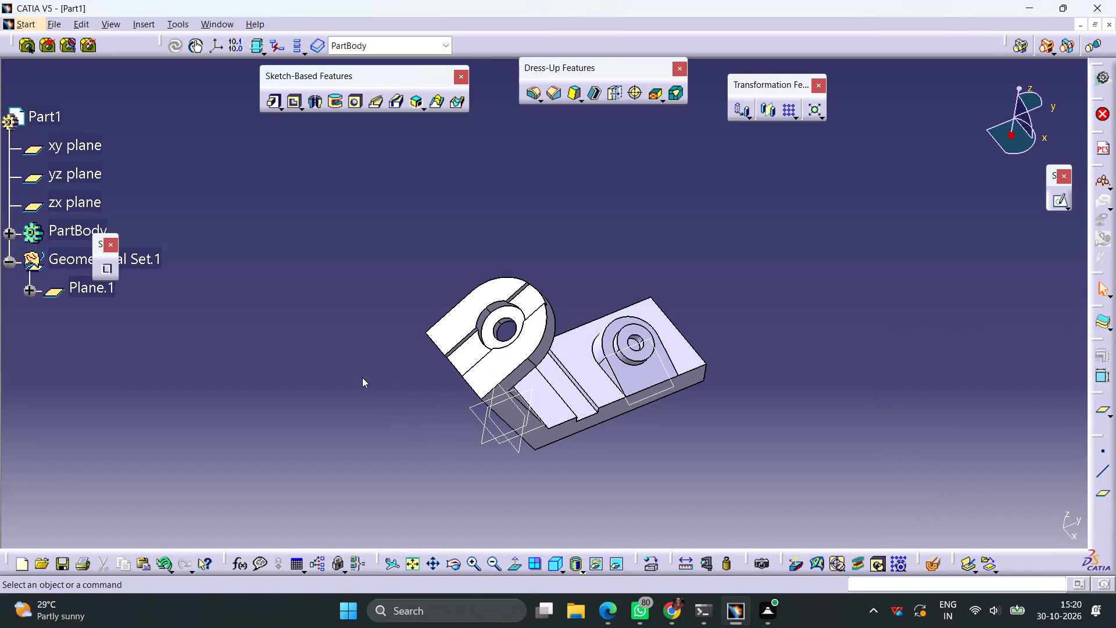
Open a new sketch on the arm's outer face beside the slot.
{"action": "left_click", "coordinate": [446, 338]}
{"action": "left_click", "coordinate": [1051, 201]}
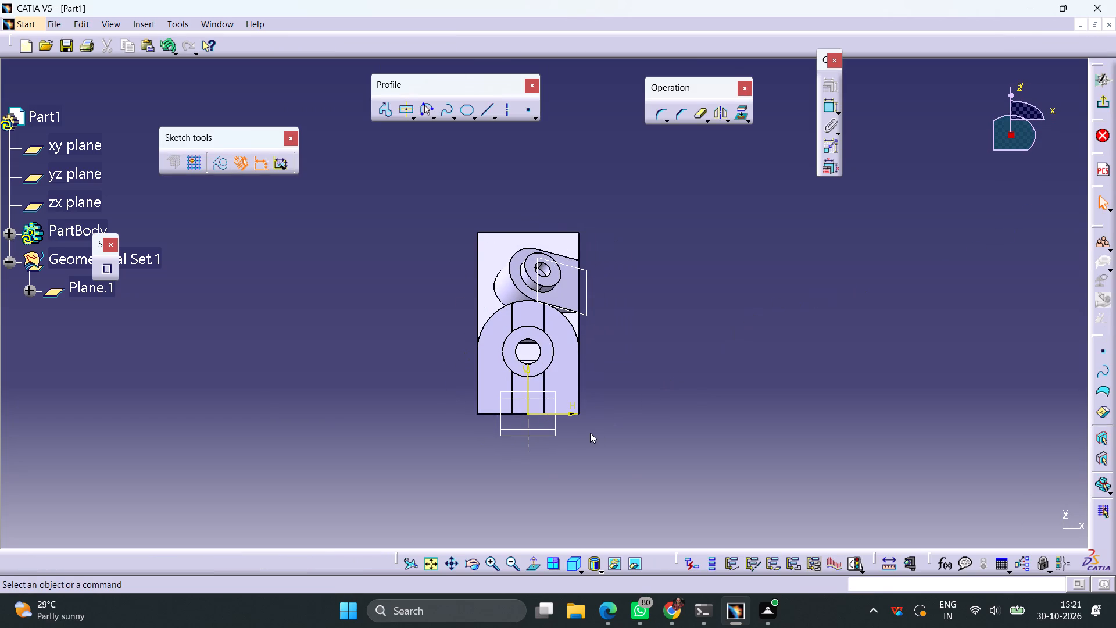
{"action": "middle_click_drag", "start_coordinate": [593, 415], "coordinate": [613, 344], "text": "ctrl"}
{"action": "middle_click_drag", "start_coordinate": [687, 461], "coordinate": [704, 323]}
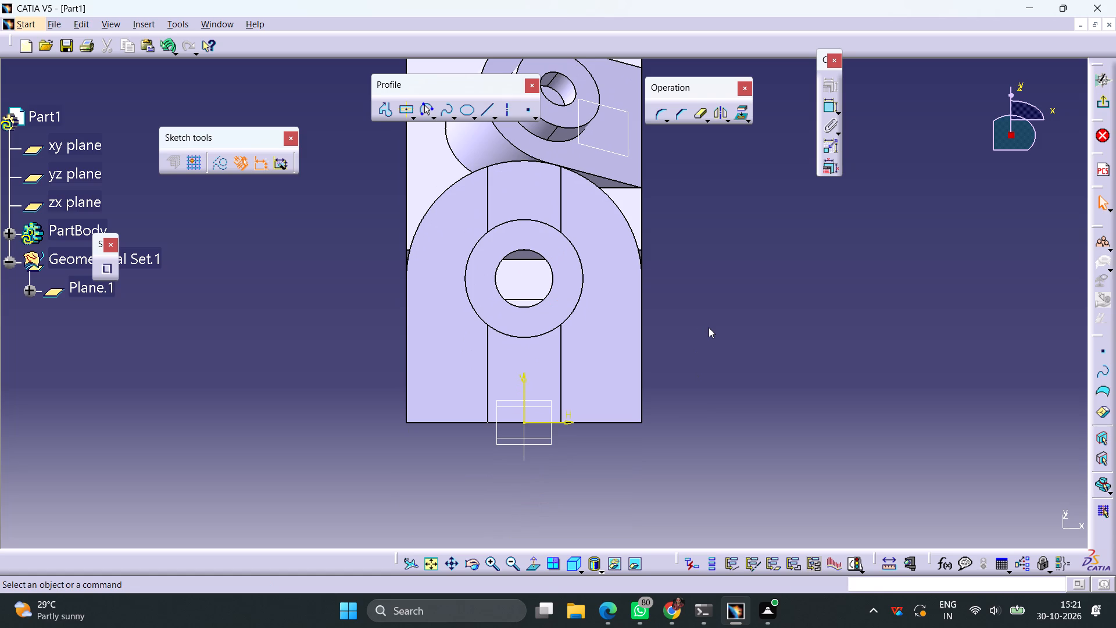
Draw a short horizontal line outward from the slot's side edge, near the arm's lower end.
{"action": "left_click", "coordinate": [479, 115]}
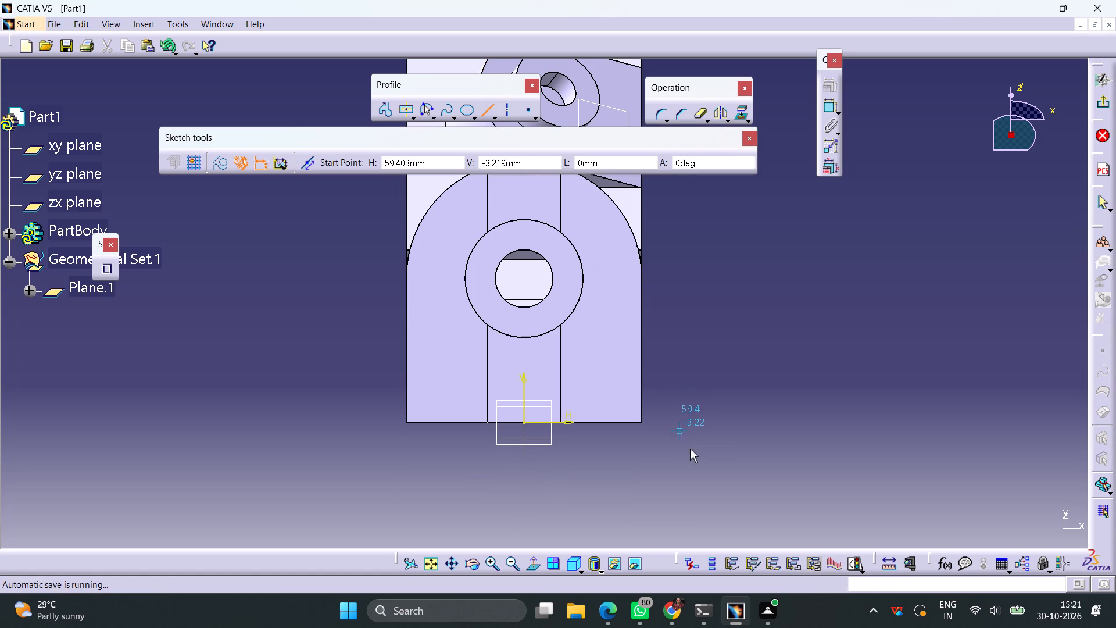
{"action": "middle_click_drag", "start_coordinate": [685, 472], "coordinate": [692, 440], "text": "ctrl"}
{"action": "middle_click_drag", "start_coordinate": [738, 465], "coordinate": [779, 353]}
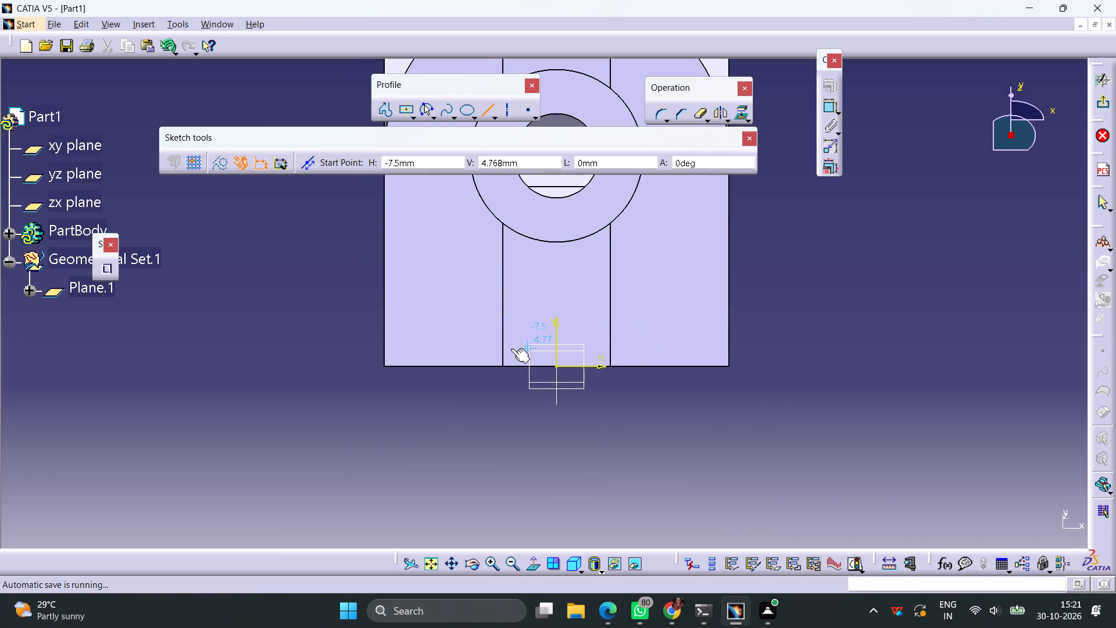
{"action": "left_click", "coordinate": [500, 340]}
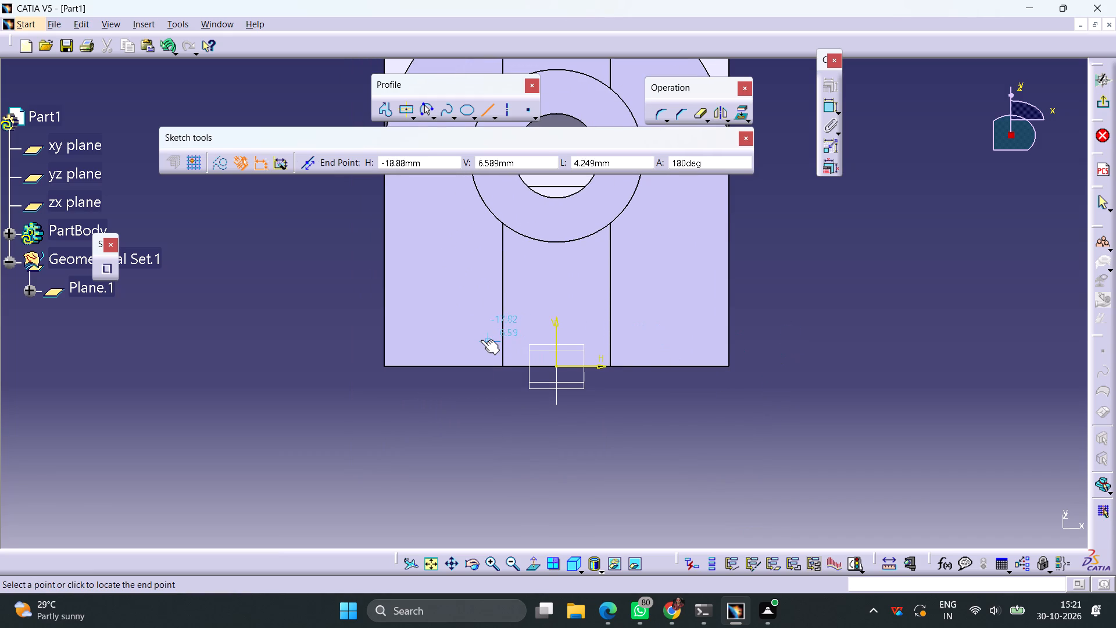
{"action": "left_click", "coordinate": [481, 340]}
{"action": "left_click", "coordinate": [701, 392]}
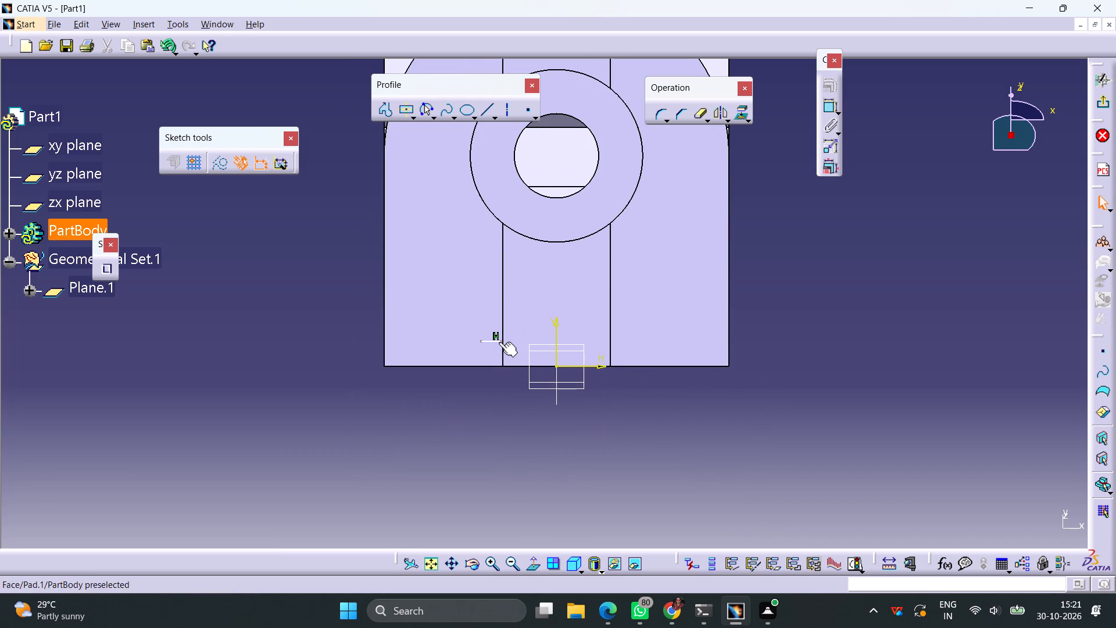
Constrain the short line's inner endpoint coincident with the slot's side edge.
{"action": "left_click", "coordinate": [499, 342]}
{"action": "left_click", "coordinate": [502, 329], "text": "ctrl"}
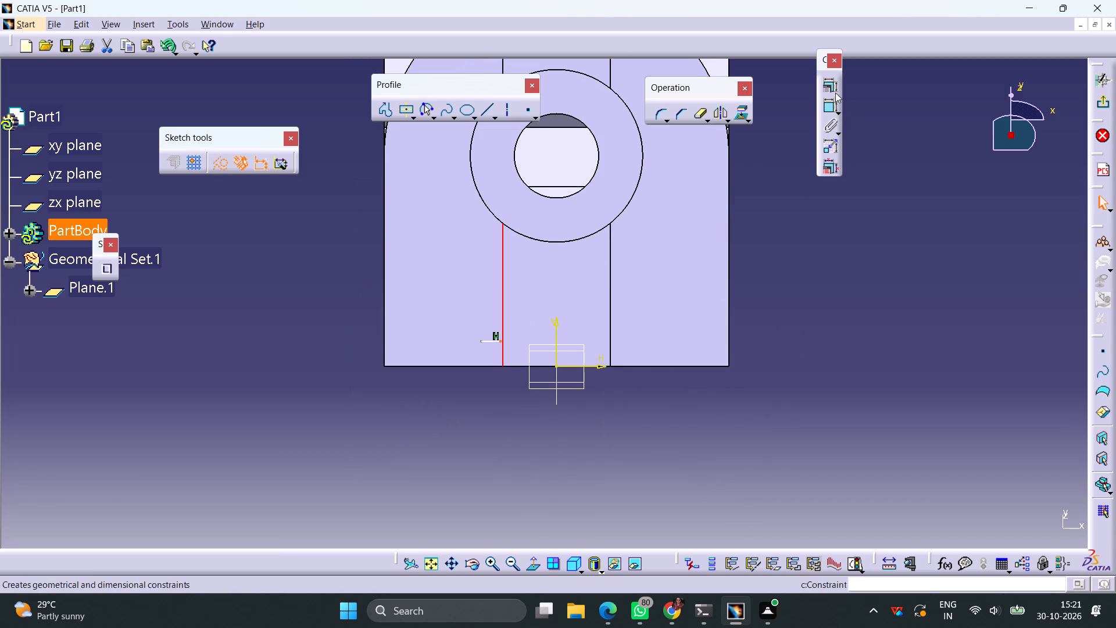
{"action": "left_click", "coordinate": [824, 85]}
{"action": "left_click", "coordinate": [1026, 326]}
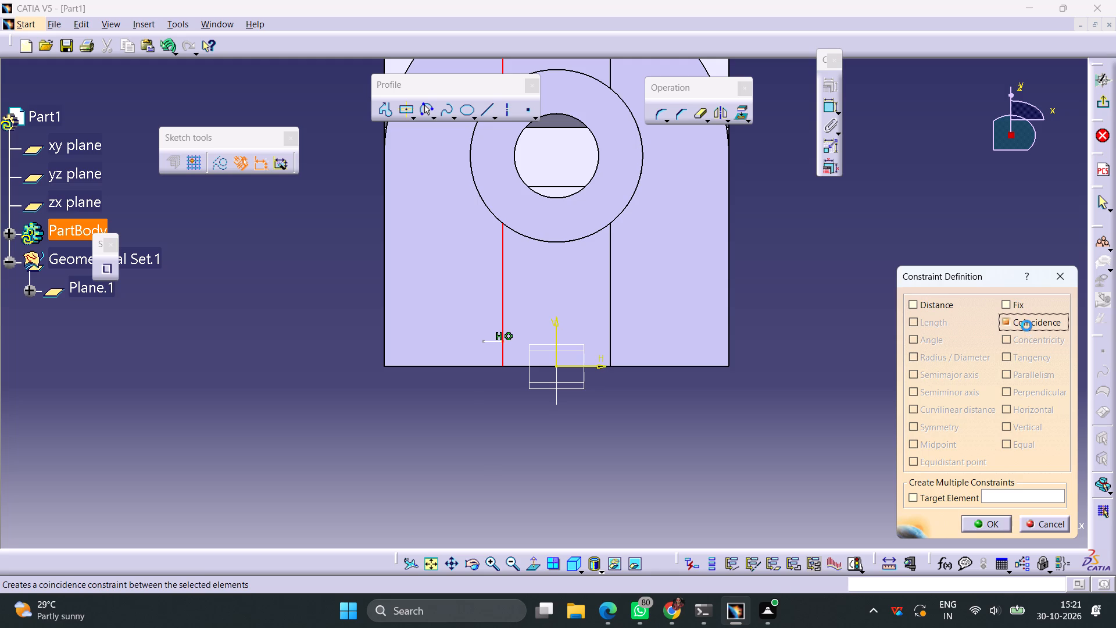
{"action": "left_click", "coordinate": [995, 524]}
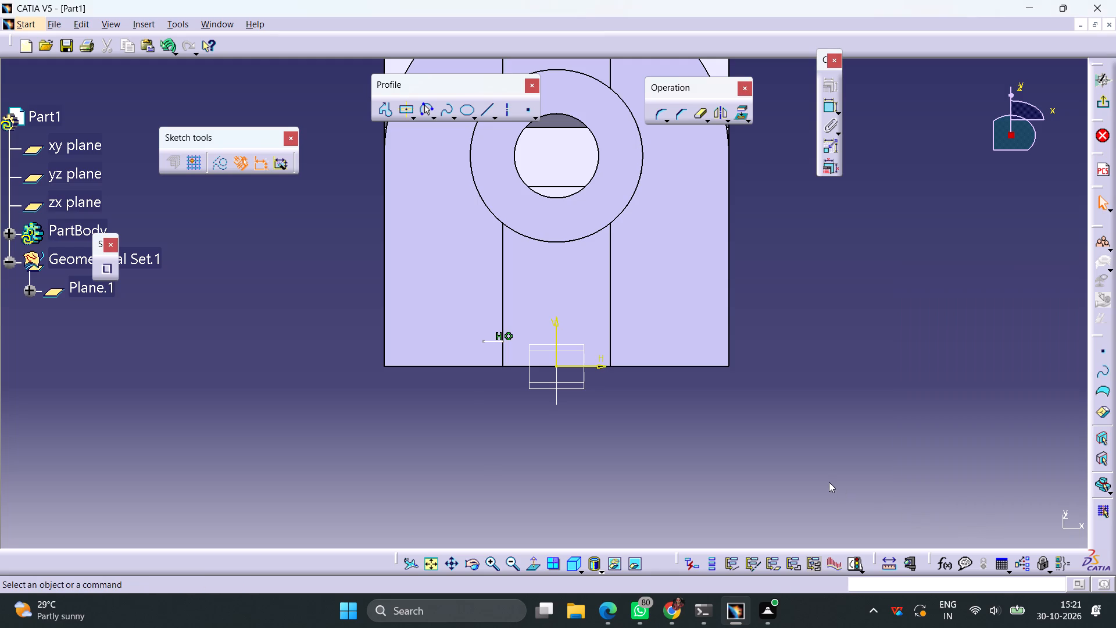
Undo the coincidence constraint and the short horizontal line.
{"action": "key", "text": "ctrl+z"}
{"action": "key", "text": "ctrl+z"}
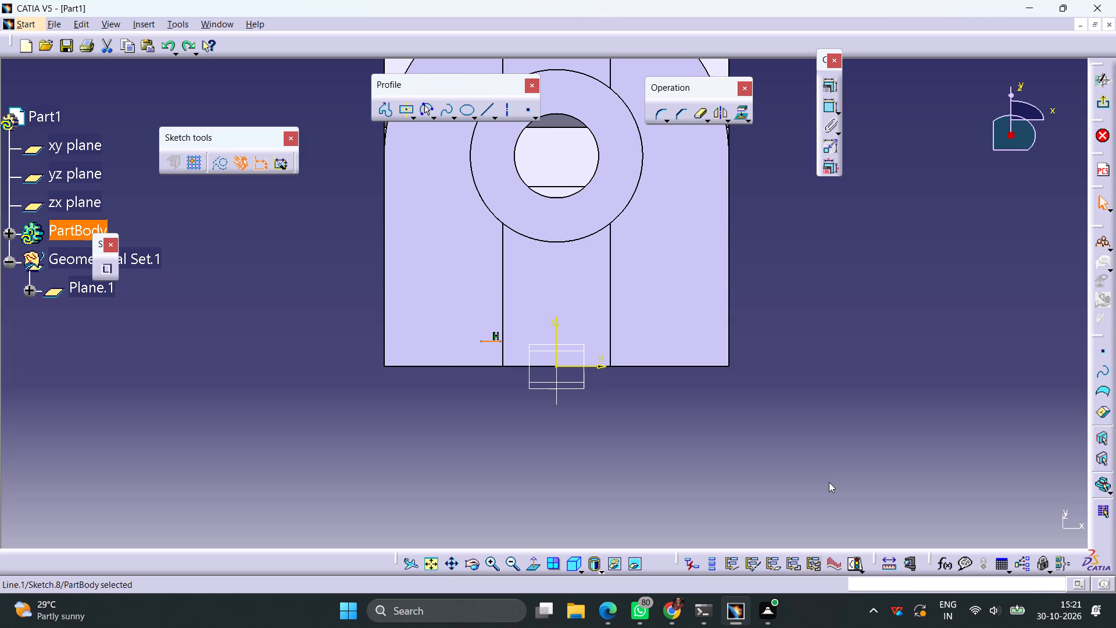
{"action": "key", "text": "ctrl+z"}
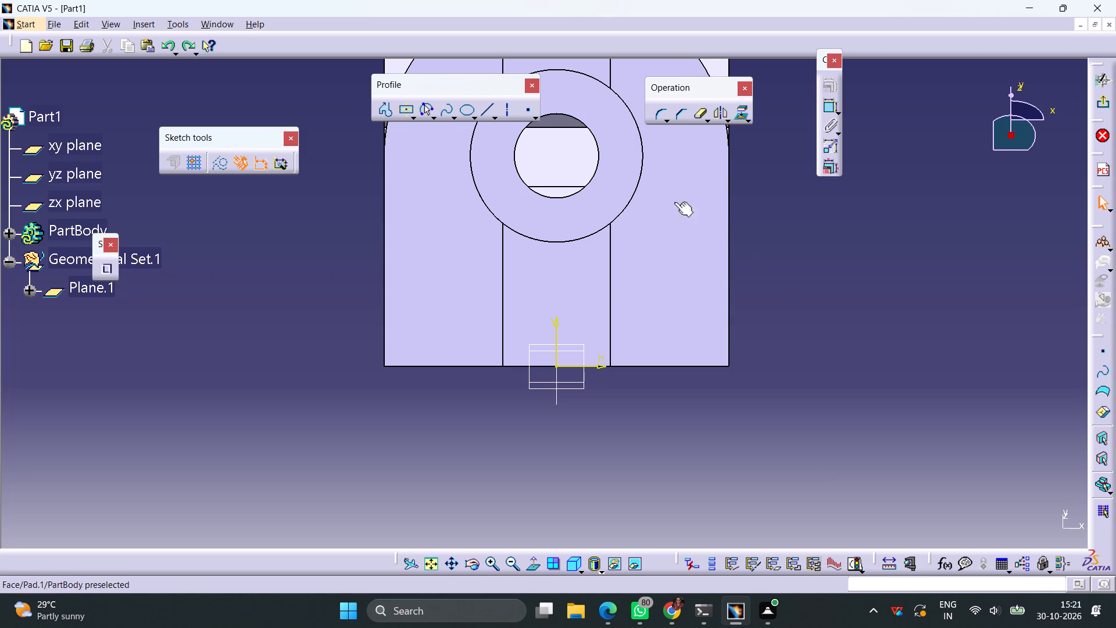
Draw a horizontal line across the slot with symmetrical extension, centred on the vertical axis about 8 mm above the horizontal axis.
{"action": "left_click", "coordinate": [481, 110]}
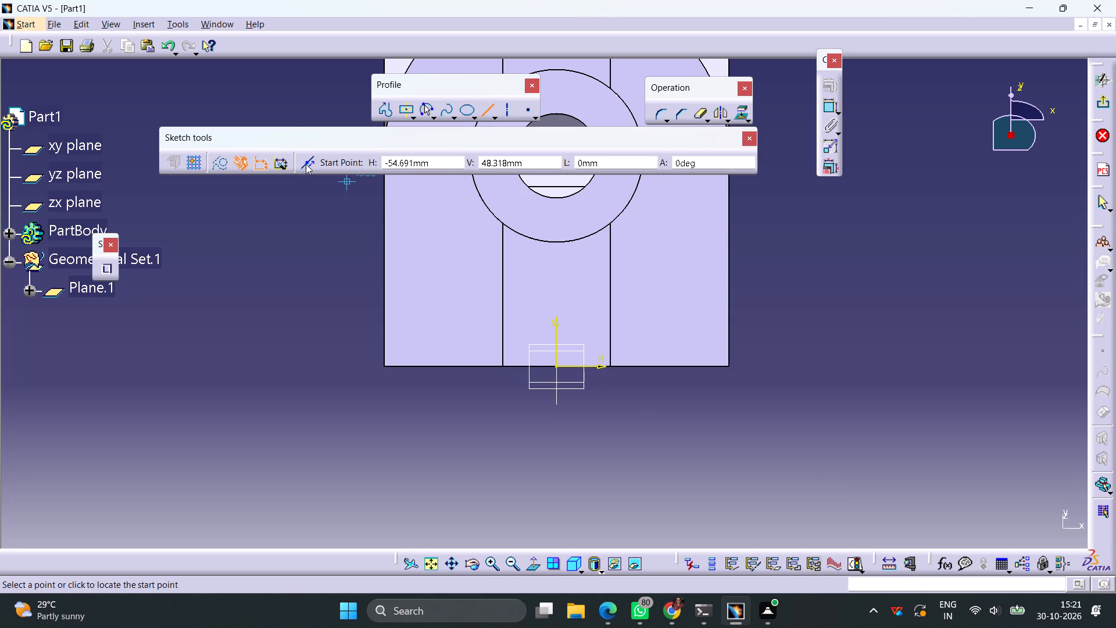
{"action": "left_click", "coordinate": [306, 164]}
{"action": "left_click", "coordinate": [556, 335]}
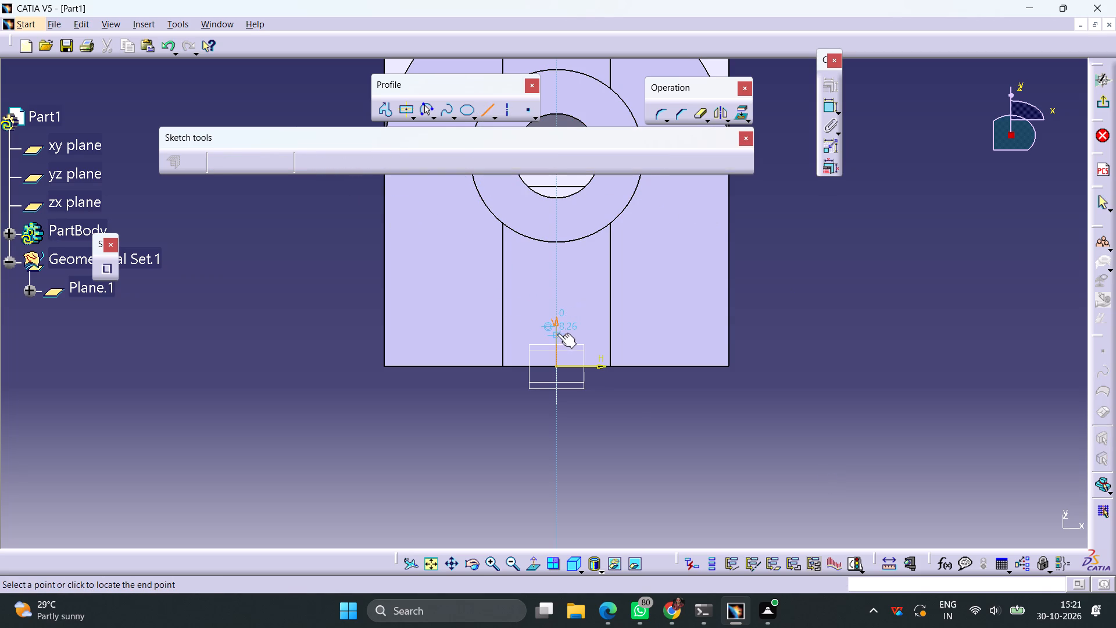
{"action": "left_click", "coordinate": [640, 333]}
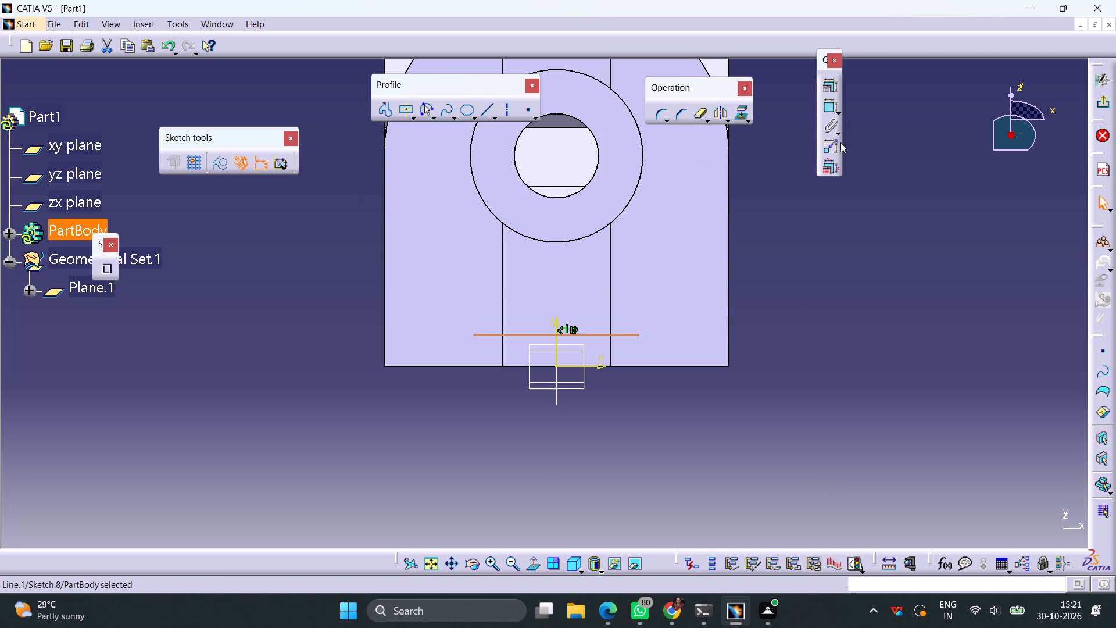
Dimension the horizontal line's length and set it to 40 mm.
{"action": "left_click", "coordinate": [832, 105]}
{"action": "left_click", "coordinate": [678, 428]}
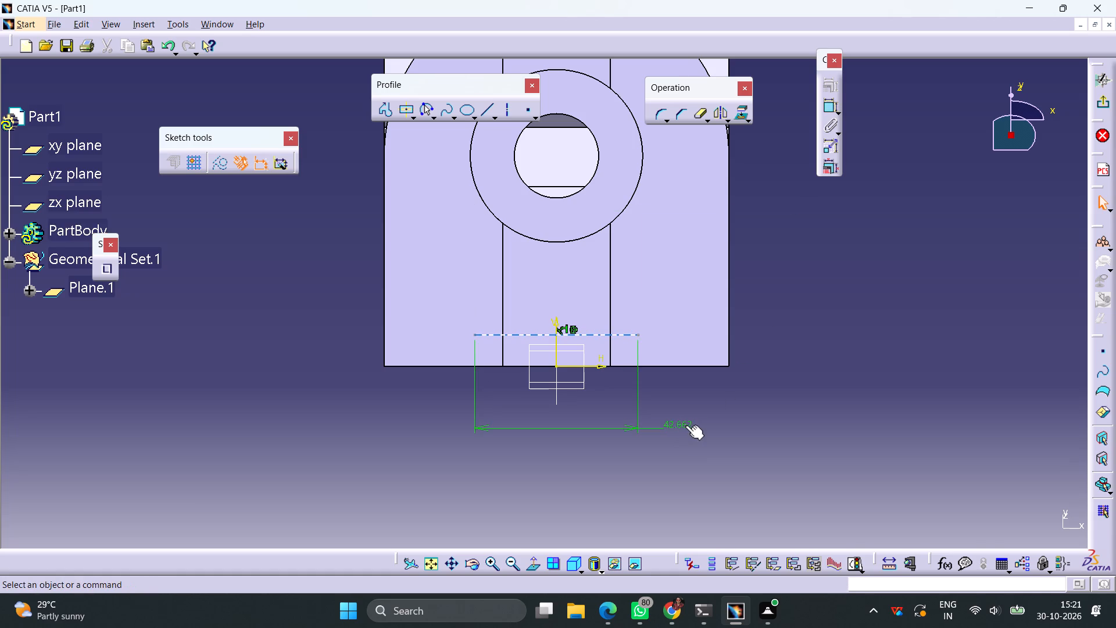
{"action": "double_click", "coordinate": [685, 425]}
{"action": "type", "text": "40"}
{"action": "key", "text": "Return"}
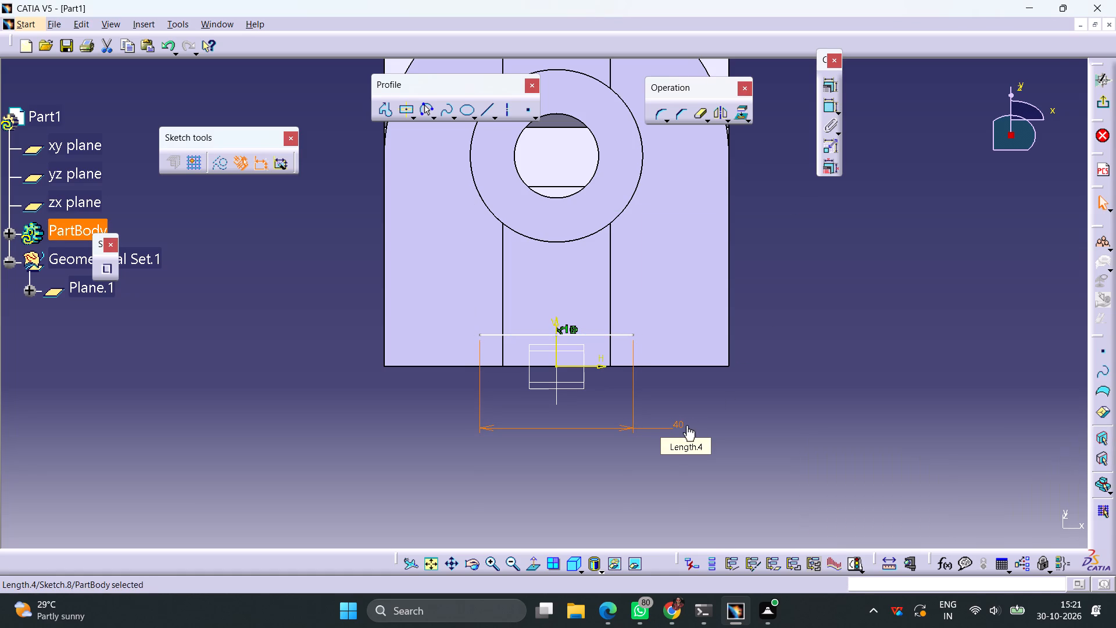
{"action": "left_click", "coordinate": [791, 392]}
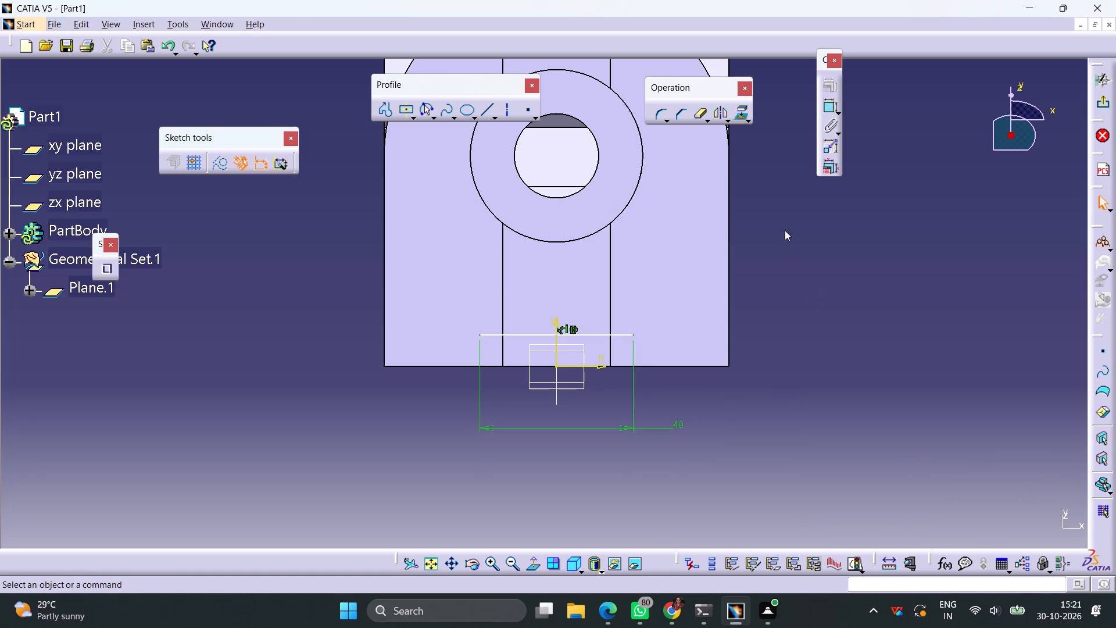
Dimension the line's distance from the horizontal axis and set it to 5 mm.
{"action": "left_click", "coordinate": [832, 107]}
{"action": "left_click", "coordinate": [599, 336]}
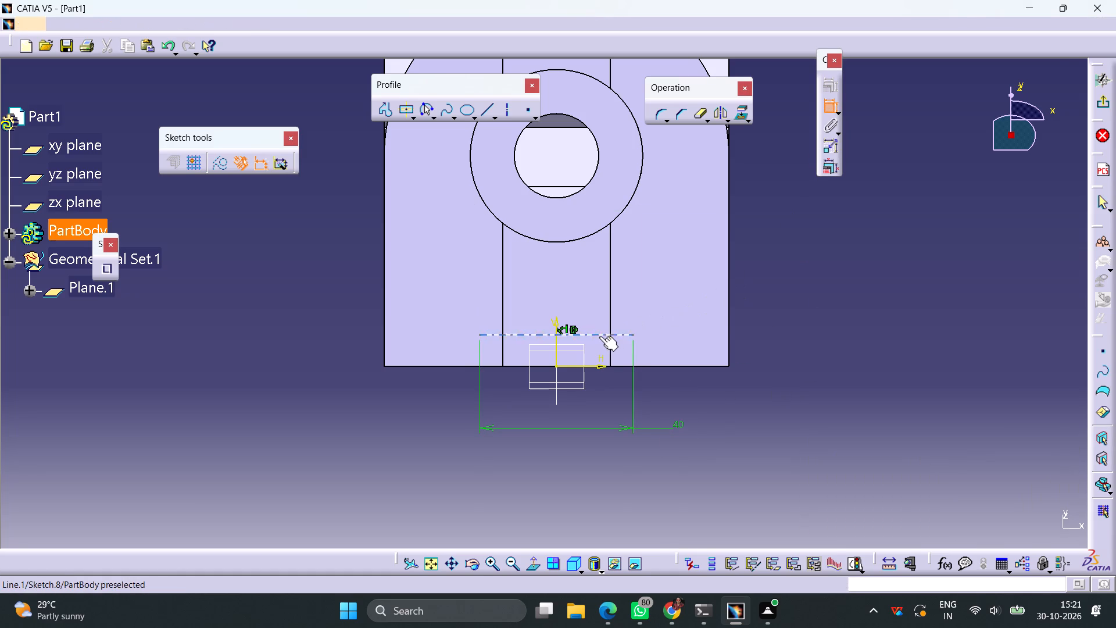
{"action": "left_click", "coordinate": [599, 368]}
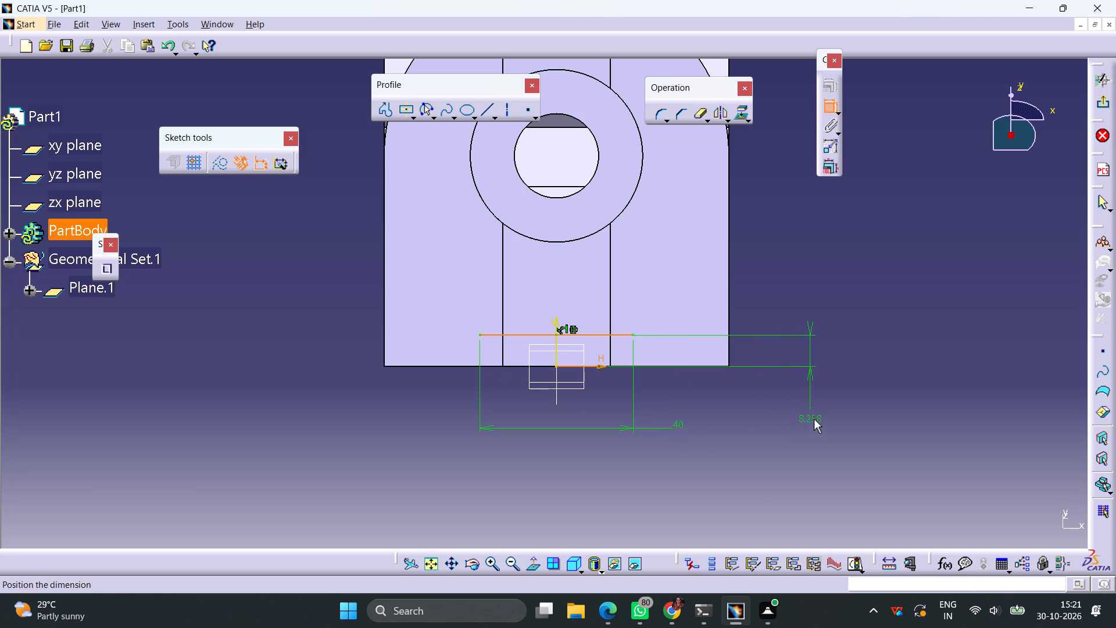
{"action": "left_click", "coordinate": [813, 416]}
{"action": "double_click", "coordinate": [818, 415]}
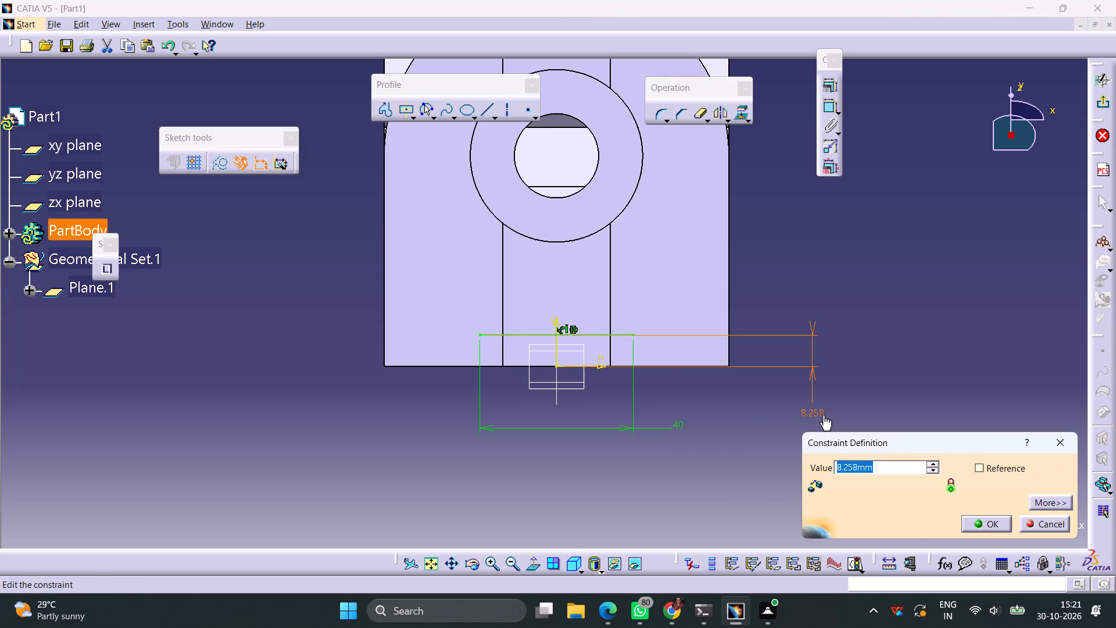
{"action": "key", "text": "5"}
{"action": "key", "text": "Return"}
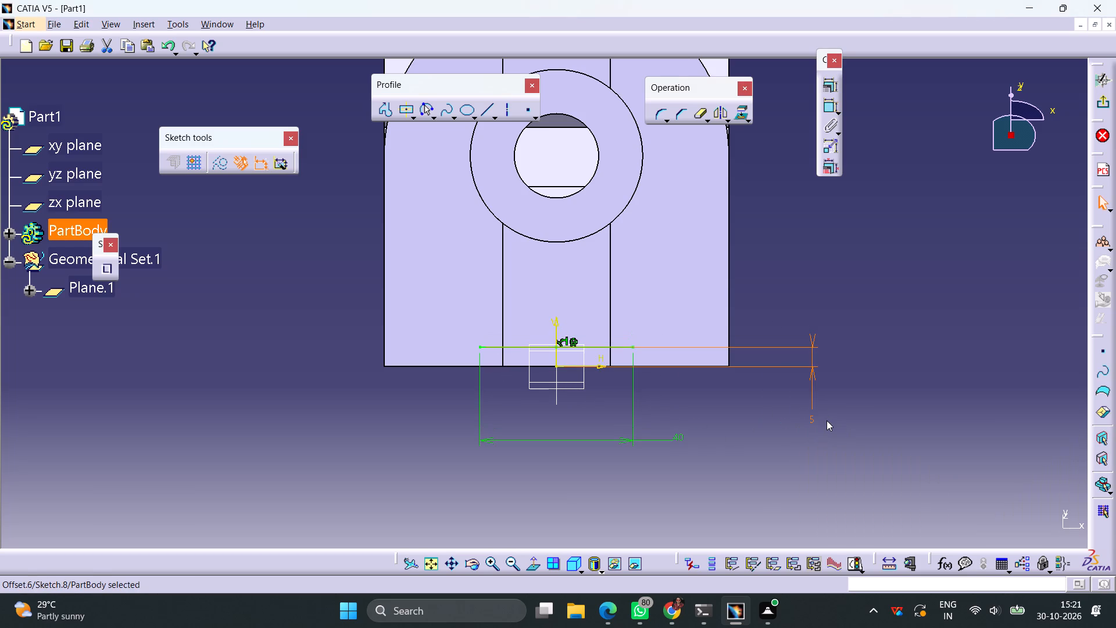
{"action": "left_click", "coordinate": [808, 277]}
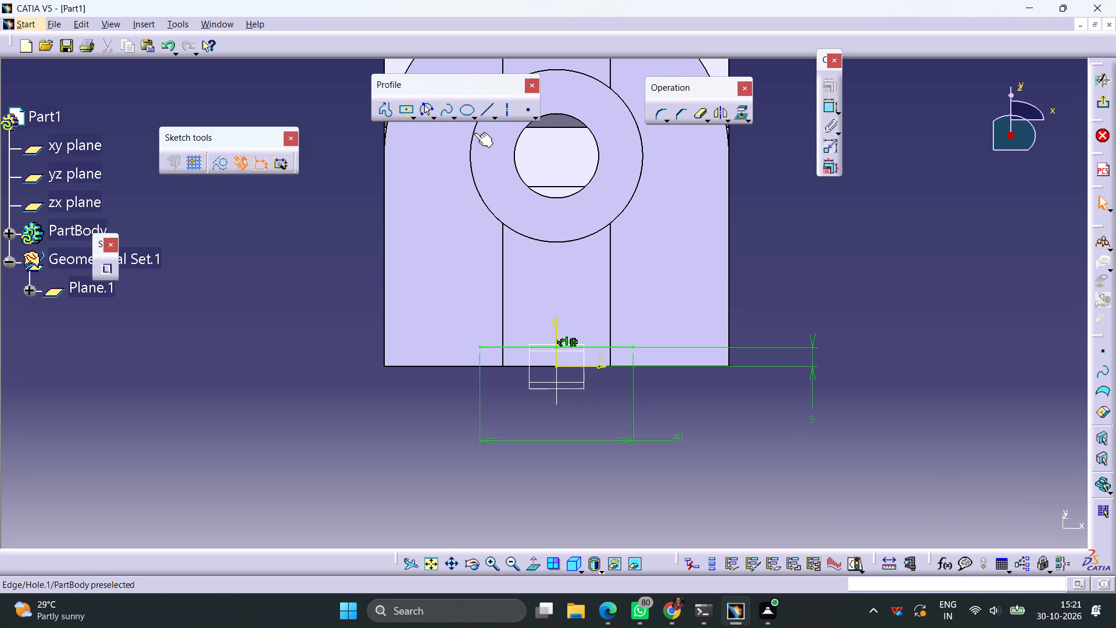
Draw a slanted line about 20 mm long, down and outward from the horizontal line's left endpoint, with symmetrical extension off.
{"action": "left_click", "coordinate": [482, 116]}
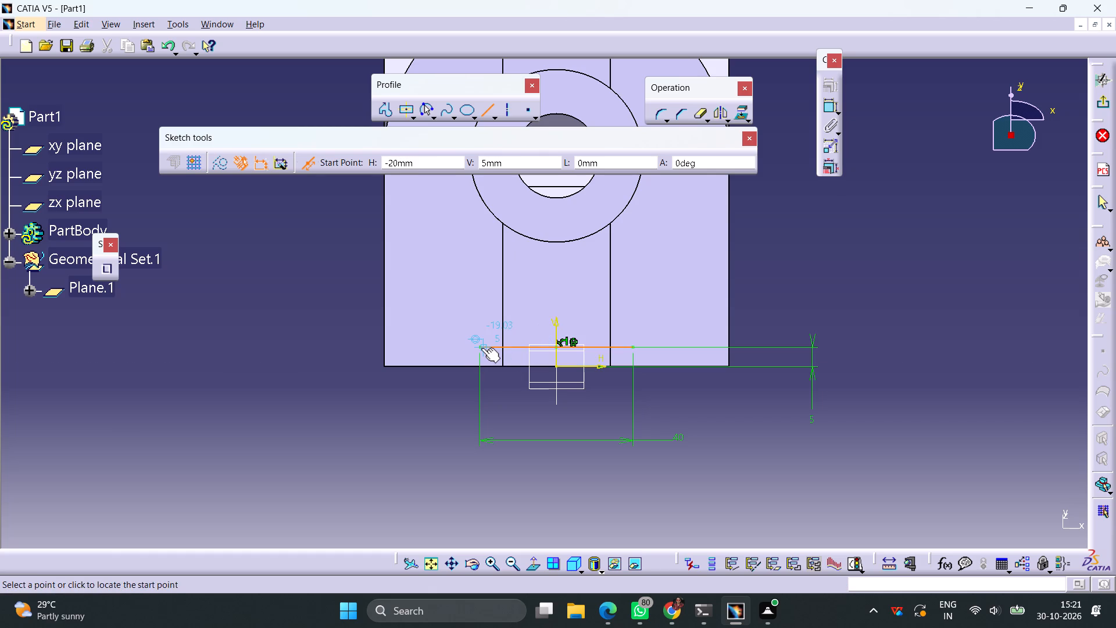
{"action": "left_click", "coordinate": [478, 348]}
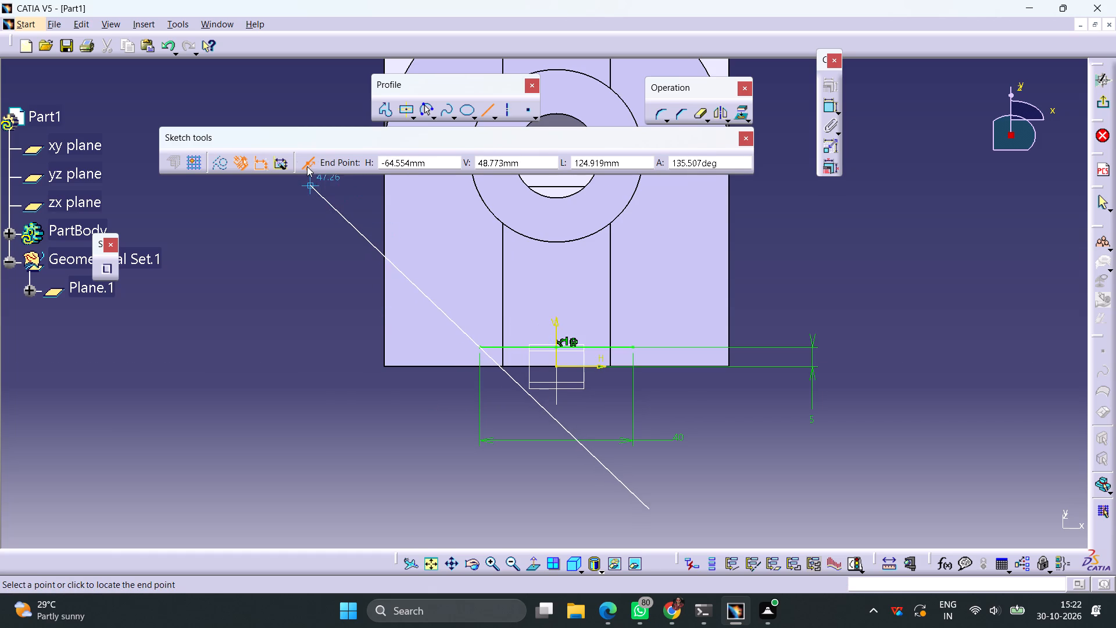
{"action": "left_click", "coordinate": [307, 166]}
{"action": "left_click", "coordinate": [460, 424]}
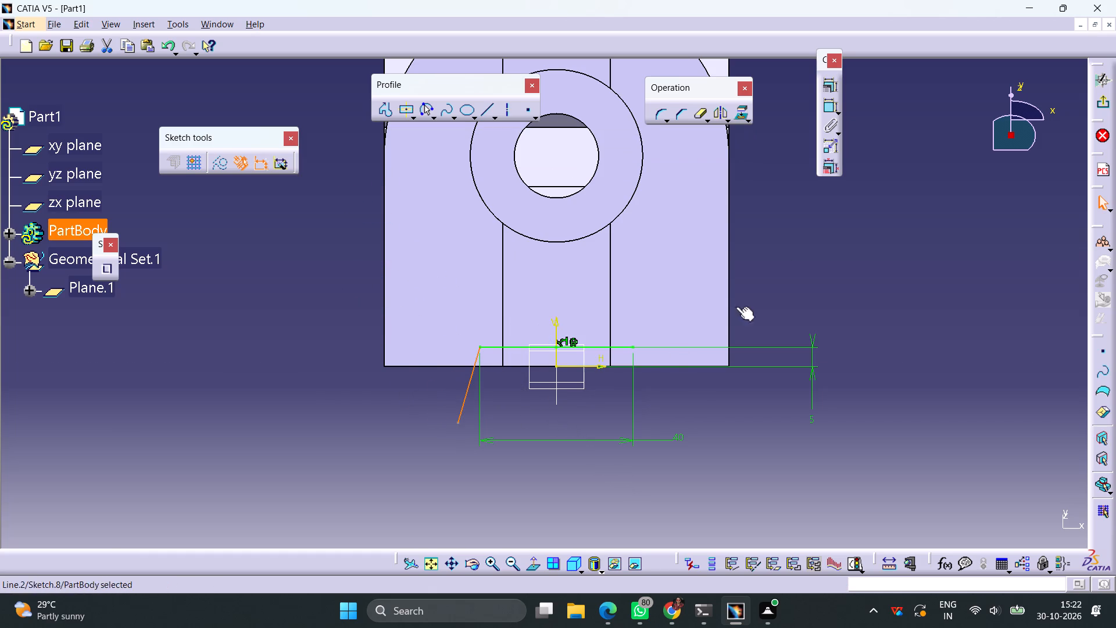
Dimension the angle between the slanted line and the slot's side edge and set it to 30 degrees.
{"action": "left_click", "coordinate": [827, 106]}
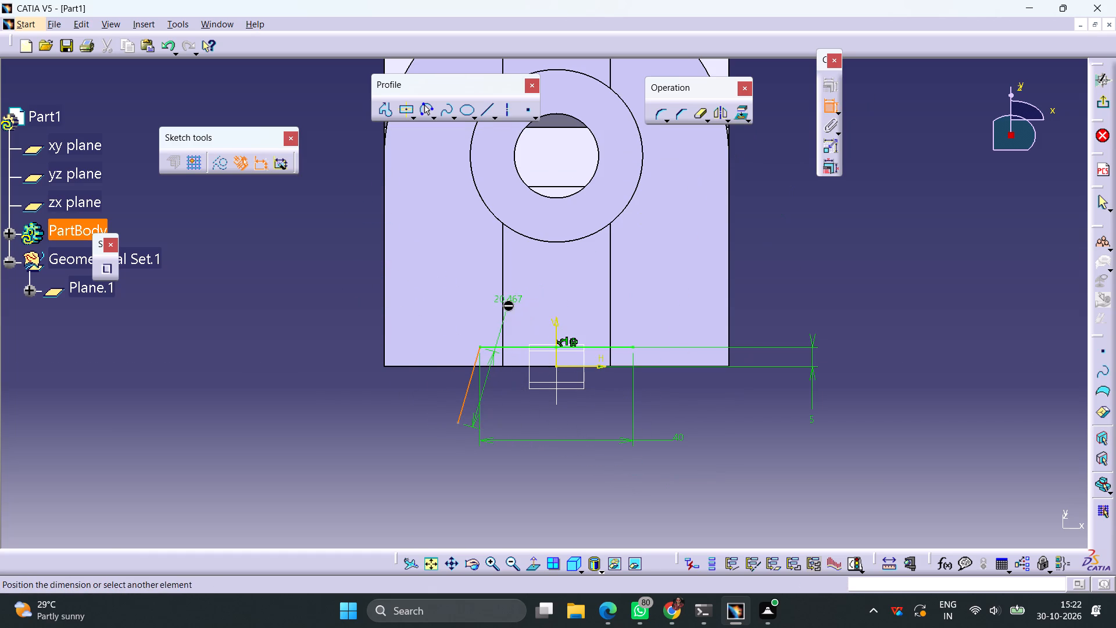
{"action": "left_click", "coordinate": [505, 309]}
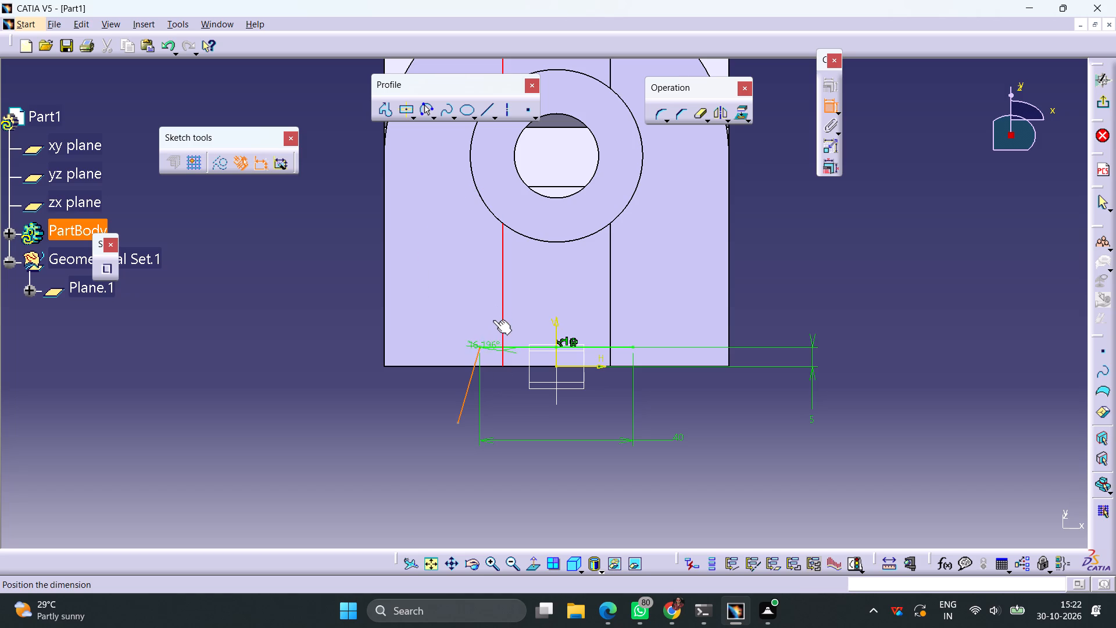
{"action": "left_click", "coordinate": [492, 382]}
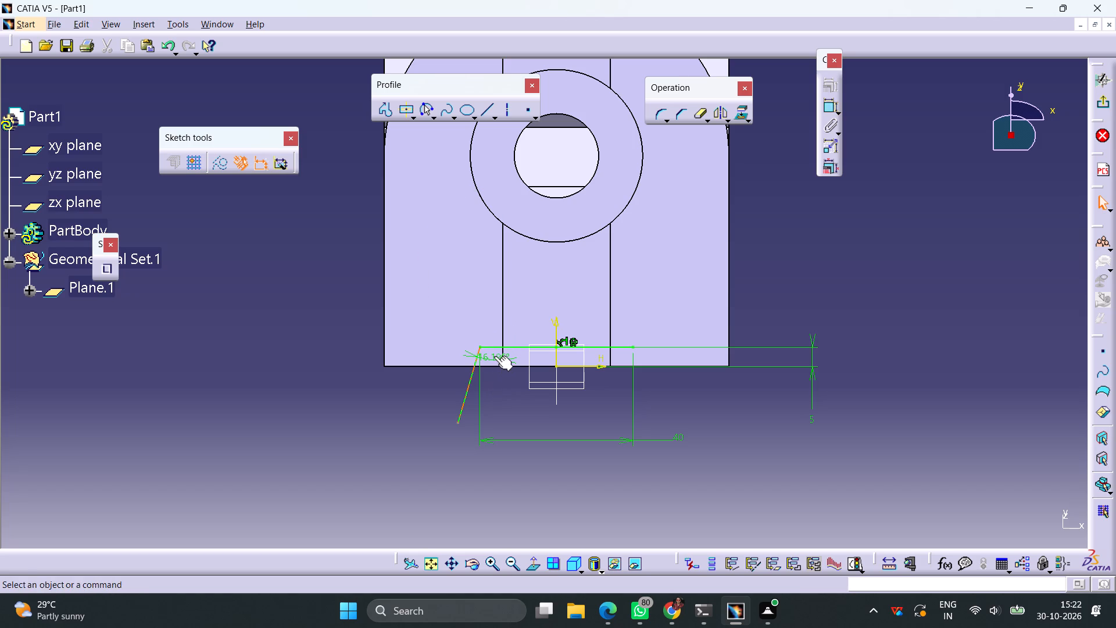
{"action": "double_click", "coordinate": [494, 356]}
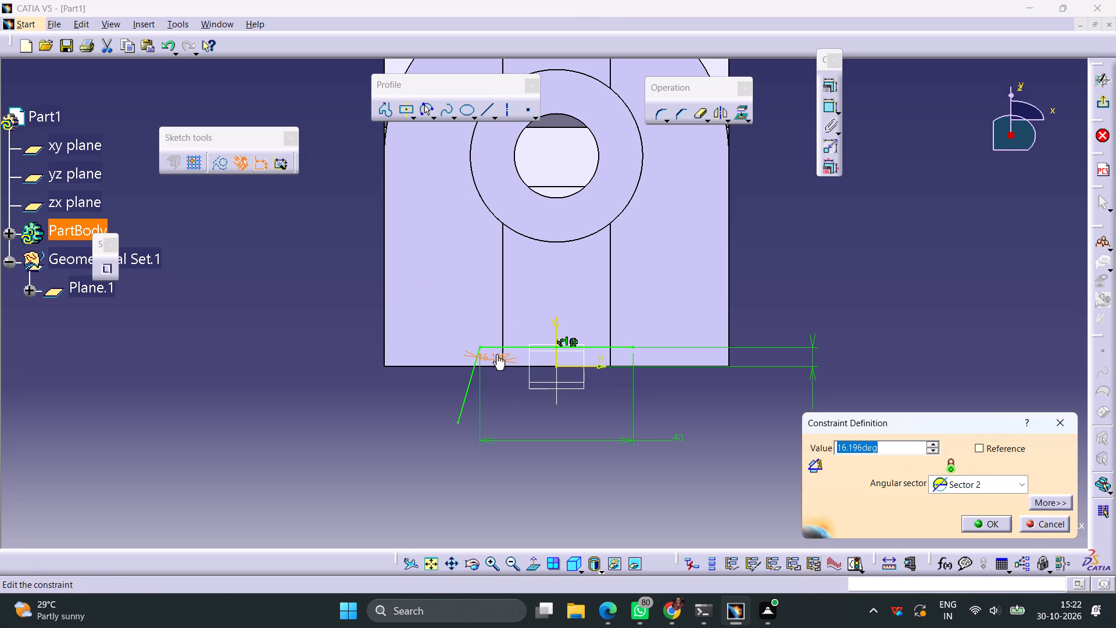
{"action": "type", "text": "30"}
{"action": "key", "text": "Return"}
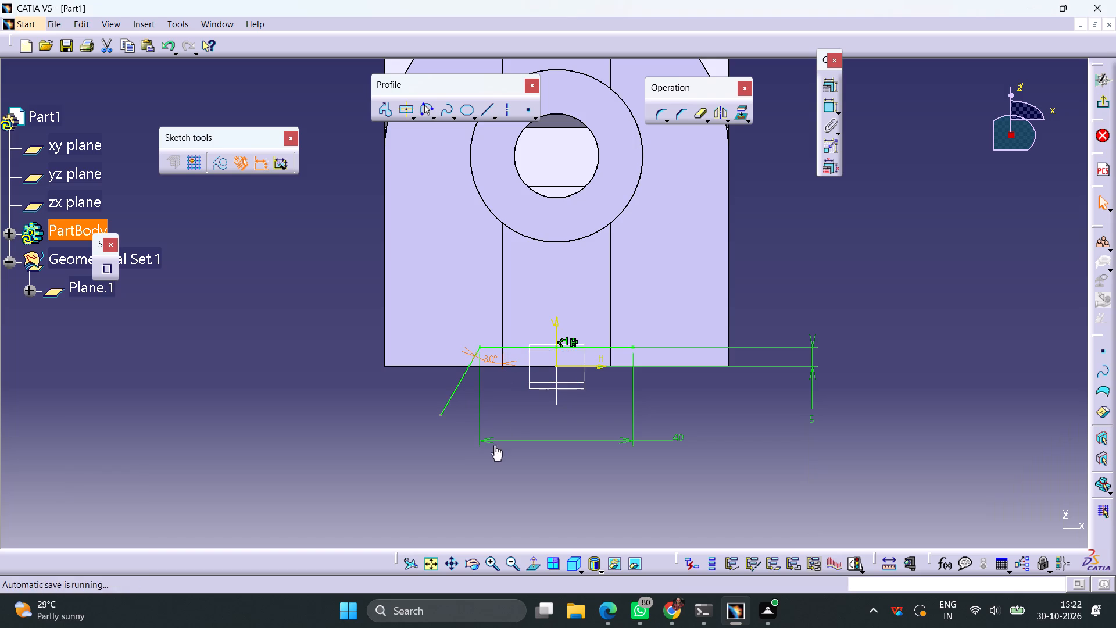
{"action": "left_click", "coordinate": [450, 456]}
Constrain the slanted line's lower endpoint coincident with the arm's bottom edge.
{"action": "left_click", "coordinate": [439, 416]}
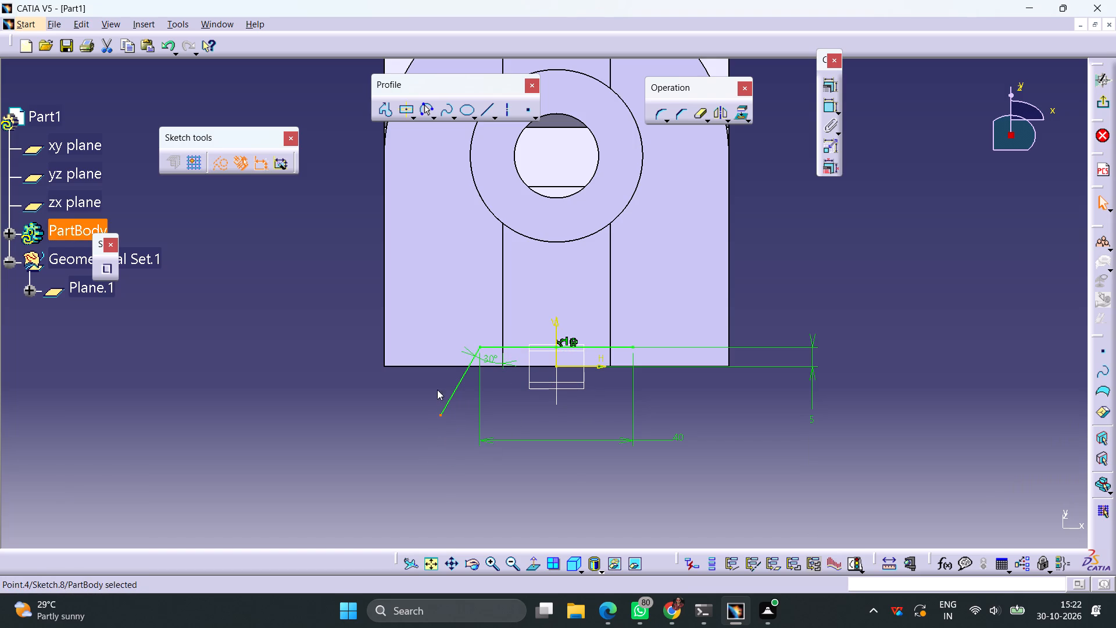
{"action": "left_click", "coordinate": [443, 367], "text": "ctrl"}
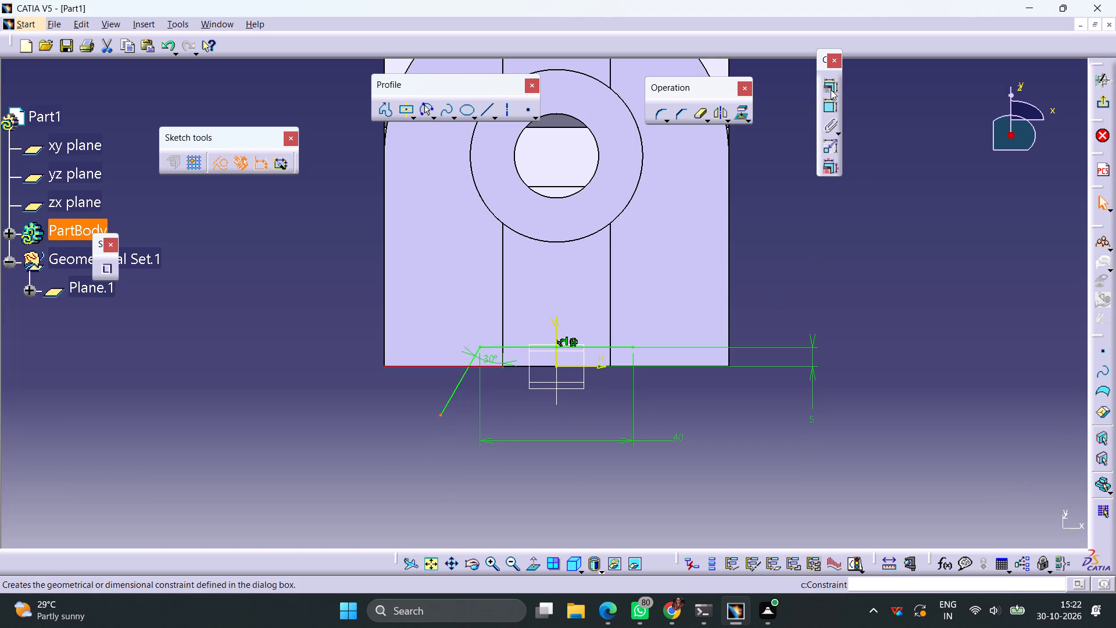
{"action": "left_click", "coordinate": [830, 88]}
{"action": "left_click", "coordinate": [1032, 319]}
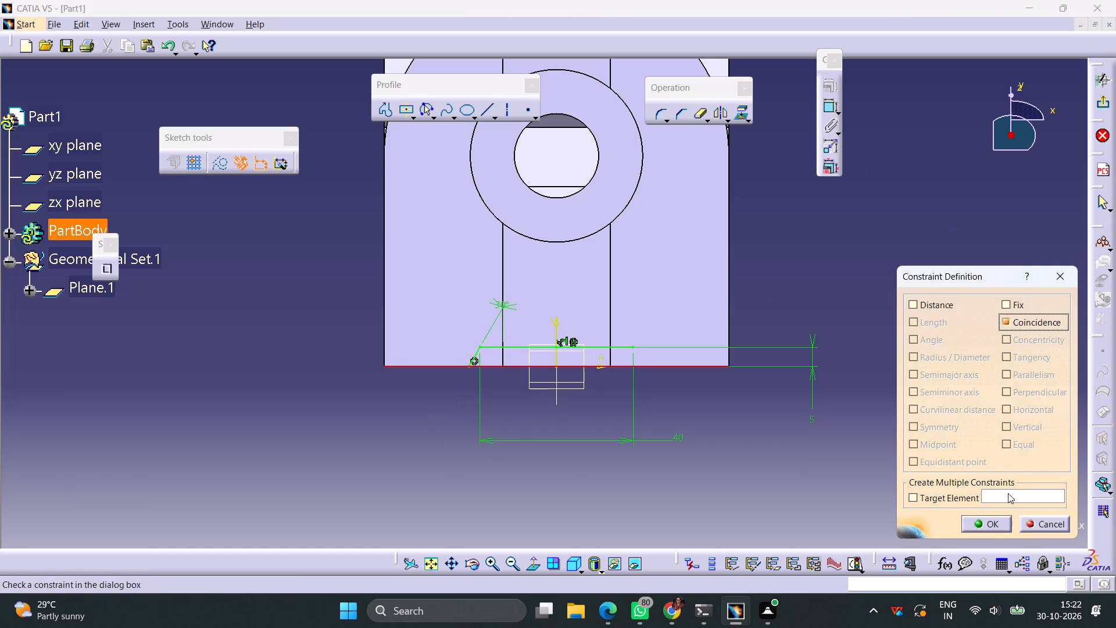
{"action": "left_click", "coordinate": [994, 524]}
{"action": "left_click", "coordinate": [914, 366]}
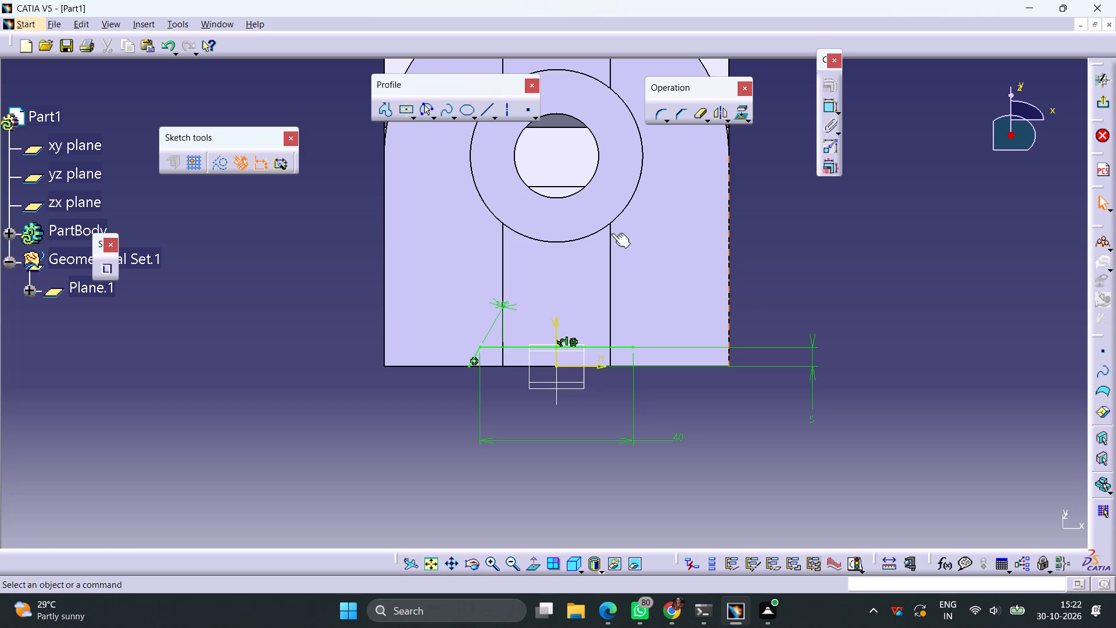
Mirror the slanted line about the sketch's vertical axis.
{"action": "left_click", "coordinate": [475, 357]}
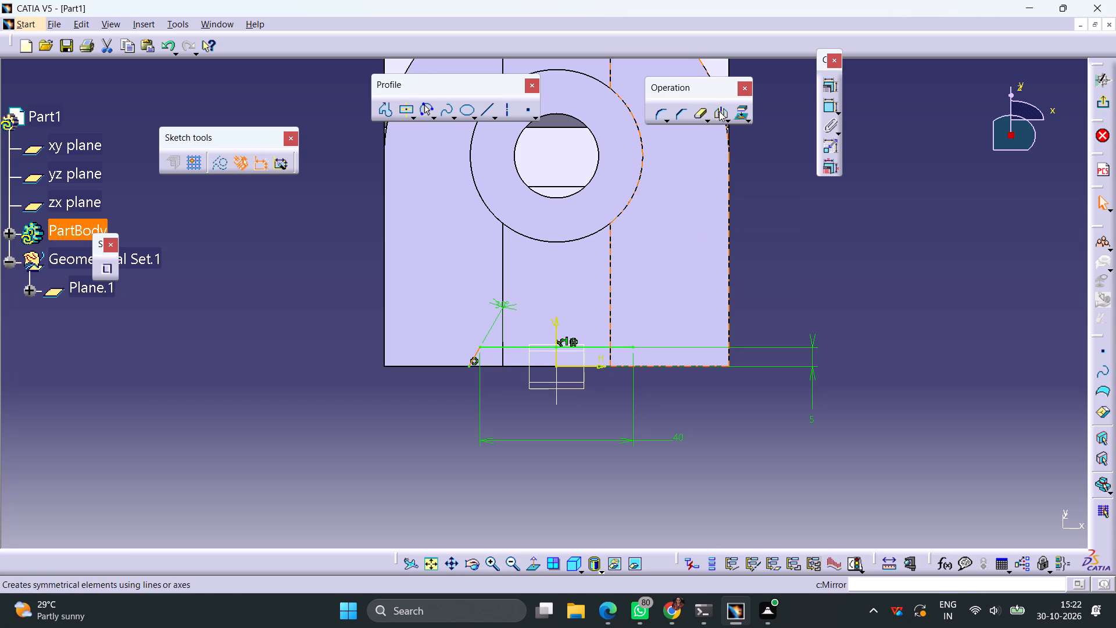
{"action": "left_click", "coordinate": [721, 109]}
{"action": "left_click", "coordinate": [557, 330]}
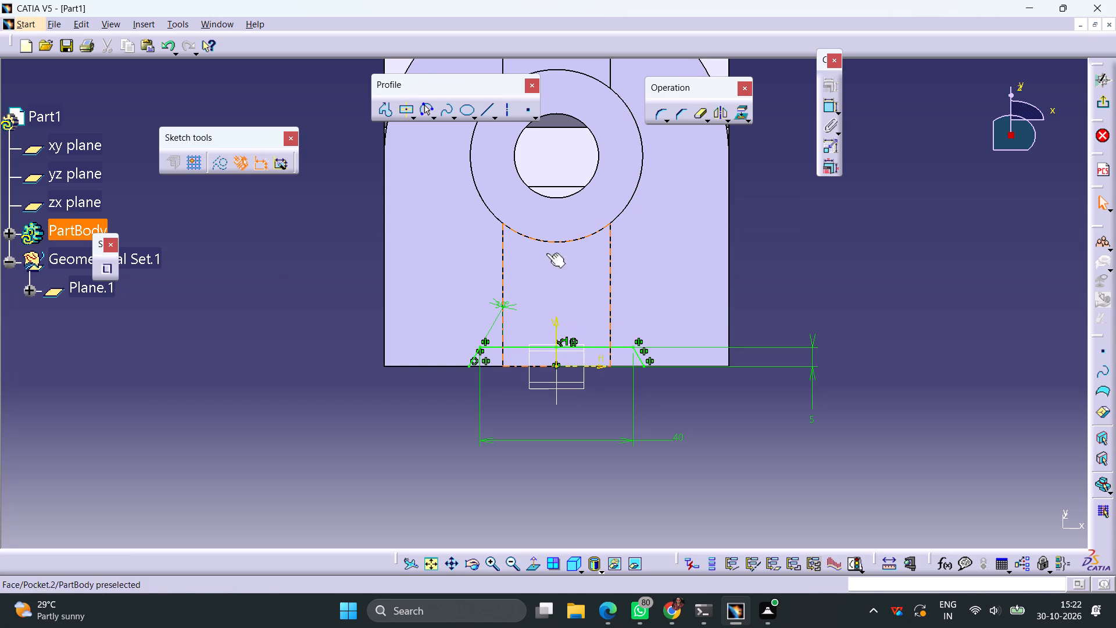
Close the trapezoidal profile with a horizontal line joining the lower endpoints of the two slanted lines.
{"action": "left_click", "coordinate": [482, 113]}
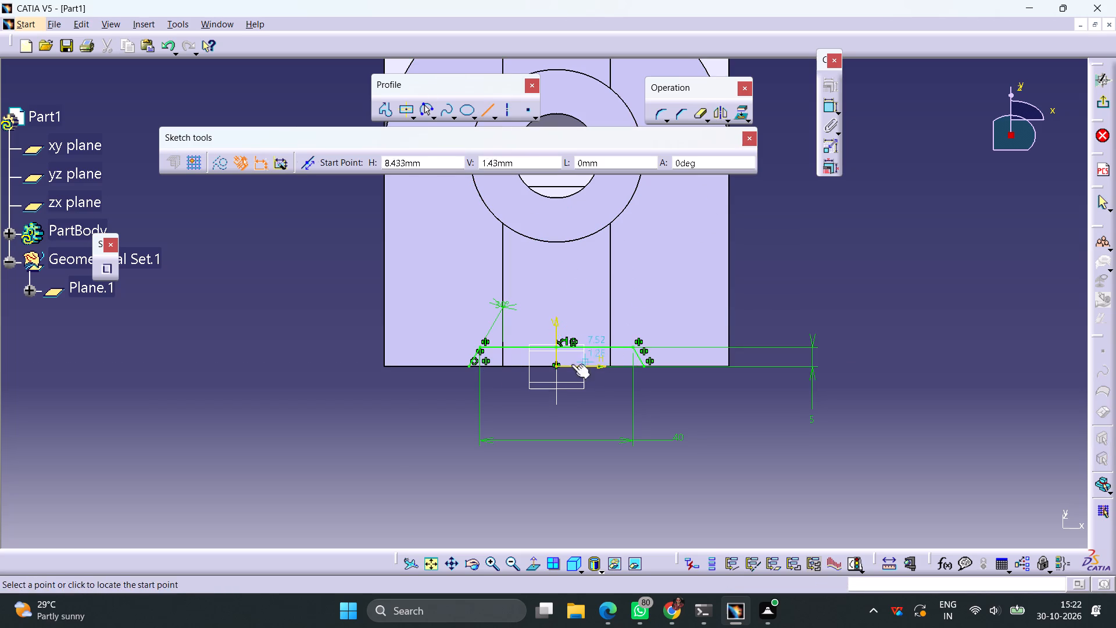
{"action": "left_click", "coordinate": [470, 366]}
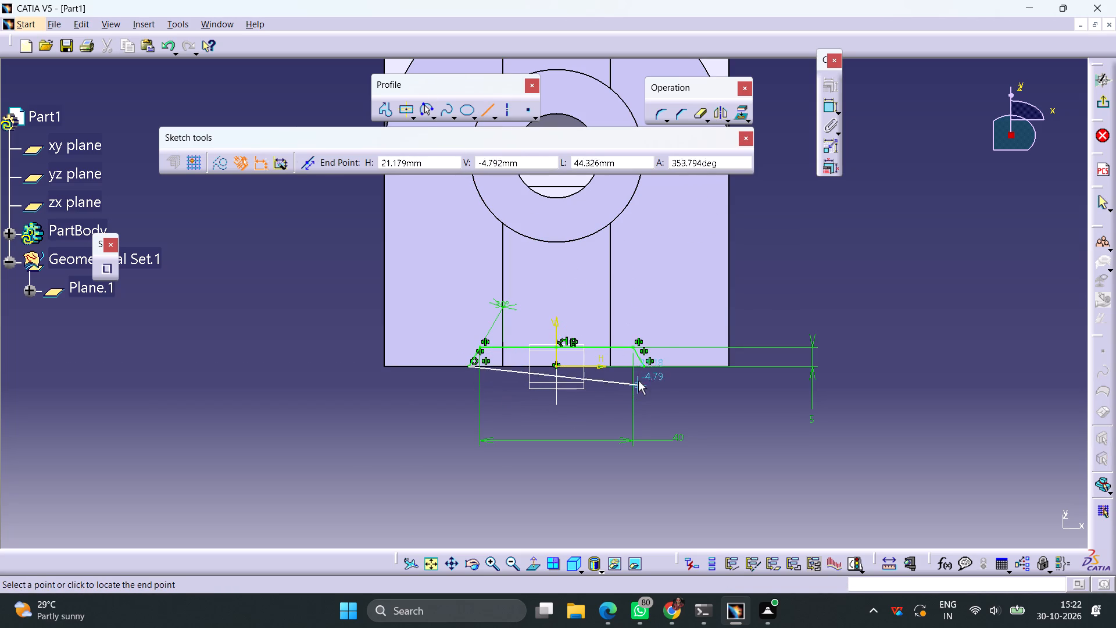
{"action": "left_click", "coordinate": [643, 367]}
{"action": "left_click", "coordinate": [739, 426]}
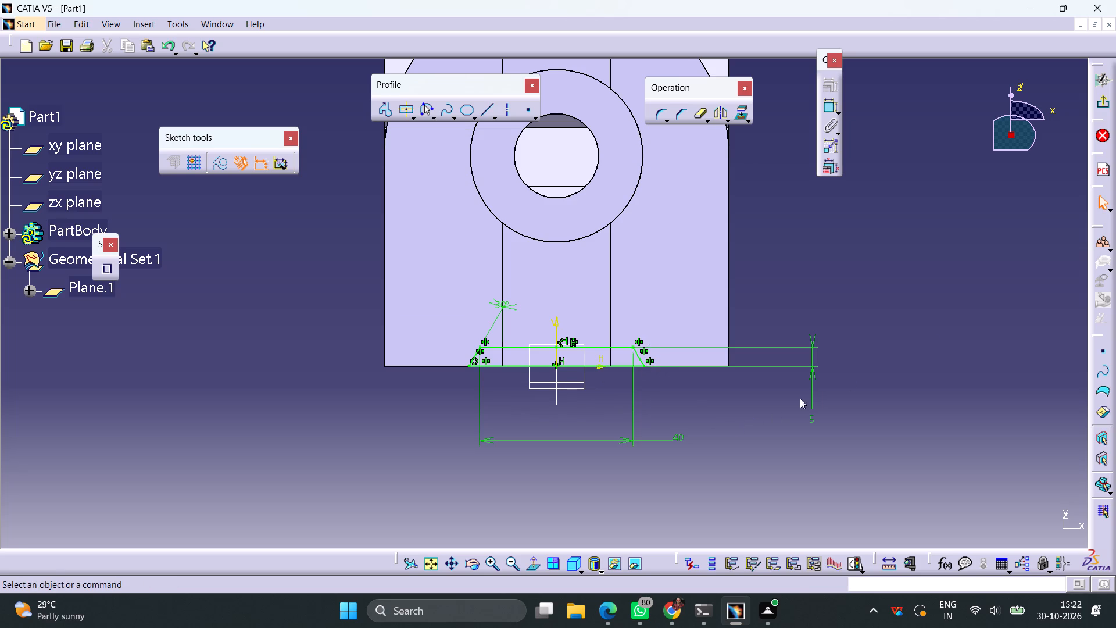
Exit the sketch and cut the trapezoidal profile through the arm as a pocket with the Up to last limit.
{"action": "left_click", "coordinate": [1107, 102]}
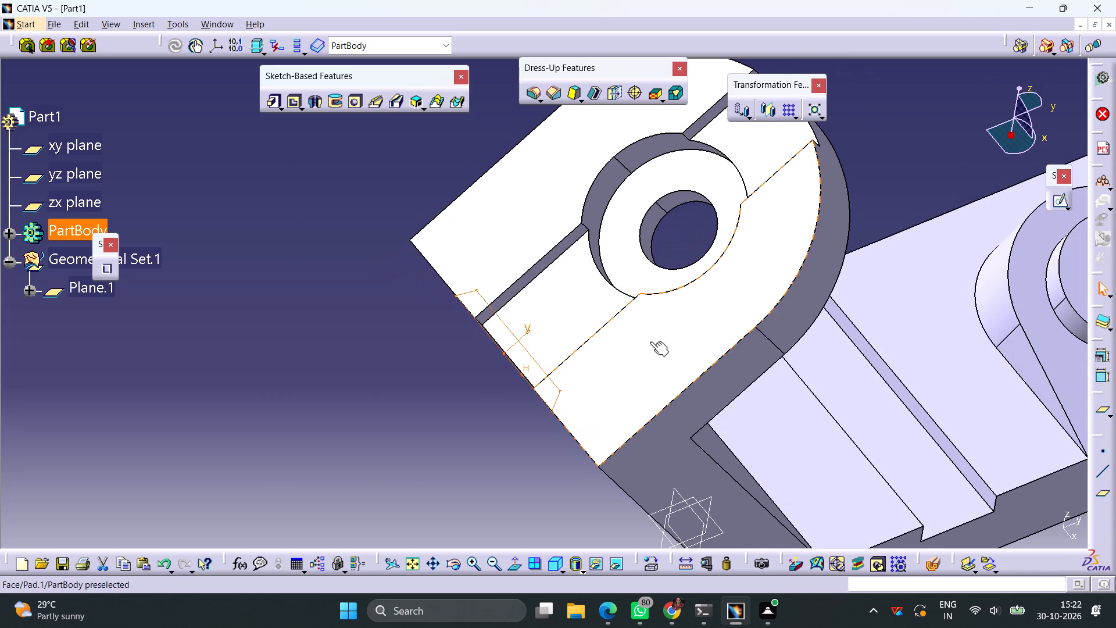
{"action": "middle_click_drag", "start_coordinate": [409, 311], "coordinate": [408, 359], "text": "ctrl"}
{"action": "middle_click_drag", "start_coordinate": [403, 368], "coordinate": [457, 255]}
{"action": "right_click_drag", "start_coordinate": [403, 368], "coordinate": [457, 255]}
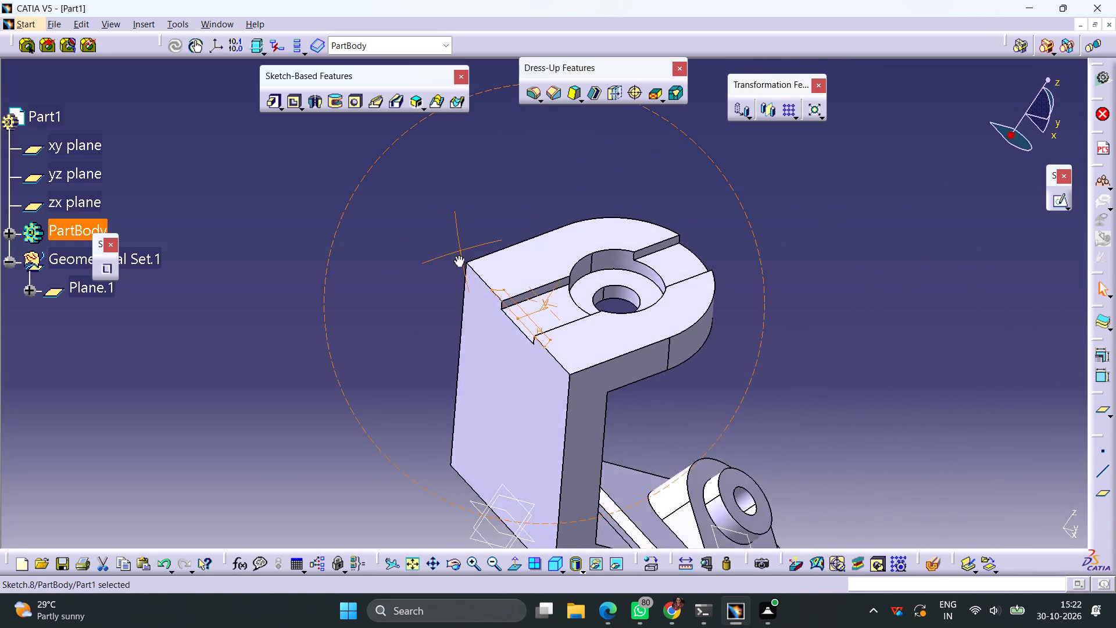
{"action": "middle_click_drag", "start_coordinate": [457, 255], "coordinate": [430, 306]}
{"action": "right_click_drag", "start_coordinate": [457, 255], "coordinate": [430, 306]}
{"action": "left_click", "coordinate": [295, 104]}
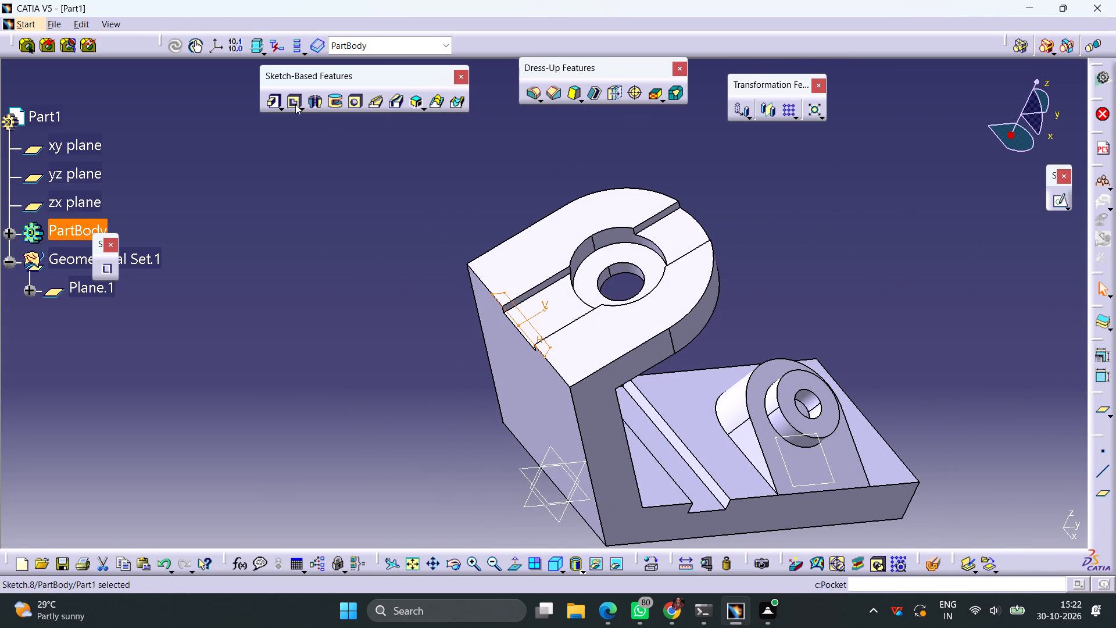
{"action": "left_click", "coordinate": [1061, 322]}
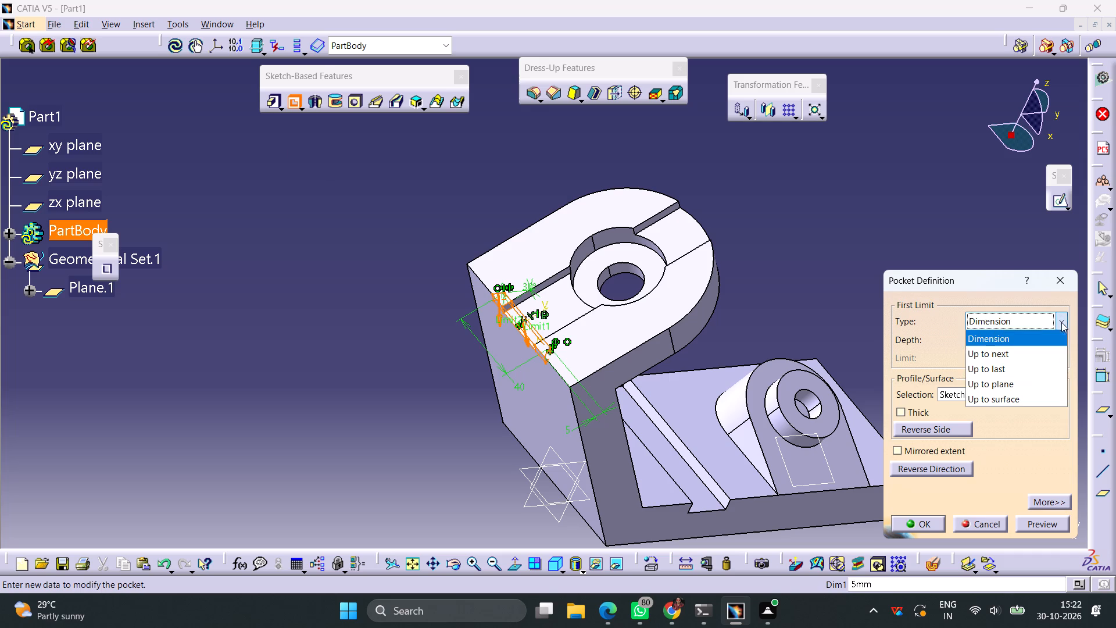
{"action": "left_click", "coordinate": [997, 374]}
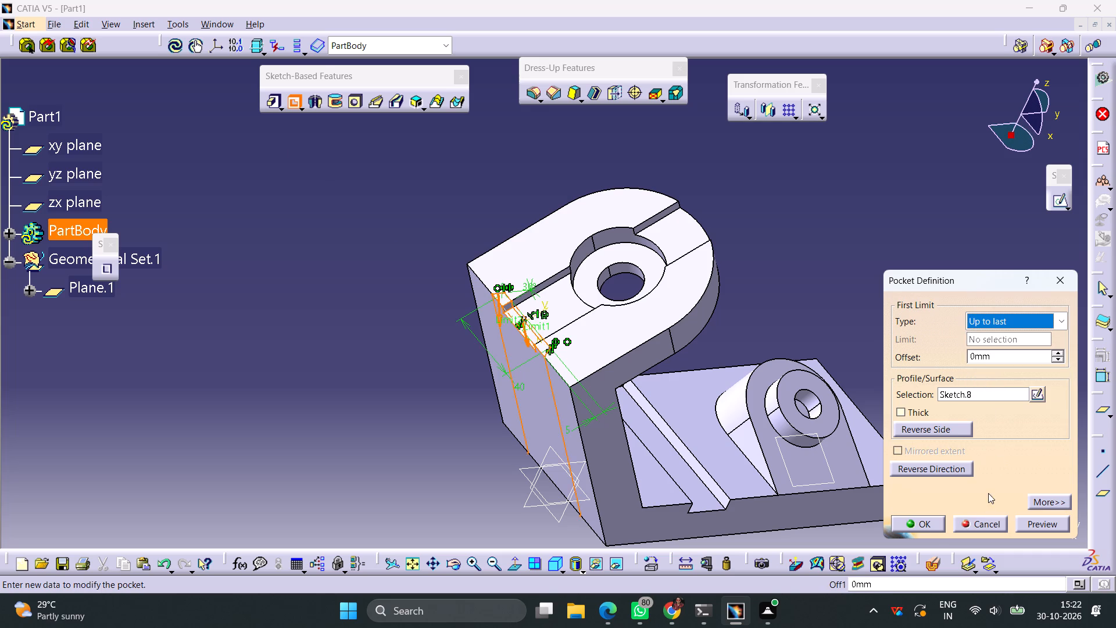
{"action": "left_click", "coordinate": [924, 523]}
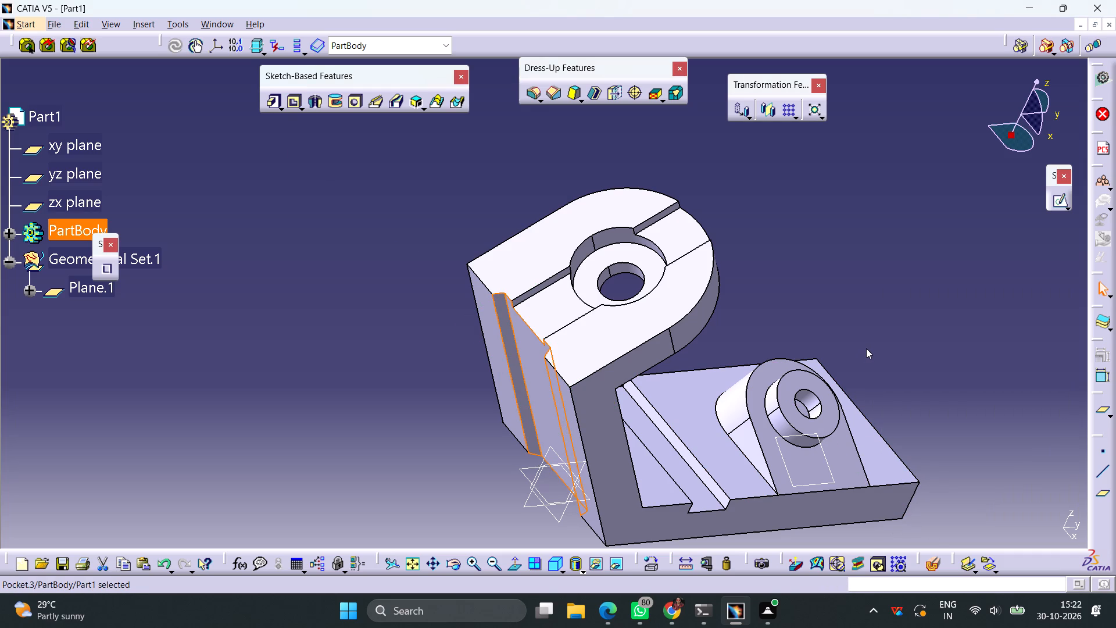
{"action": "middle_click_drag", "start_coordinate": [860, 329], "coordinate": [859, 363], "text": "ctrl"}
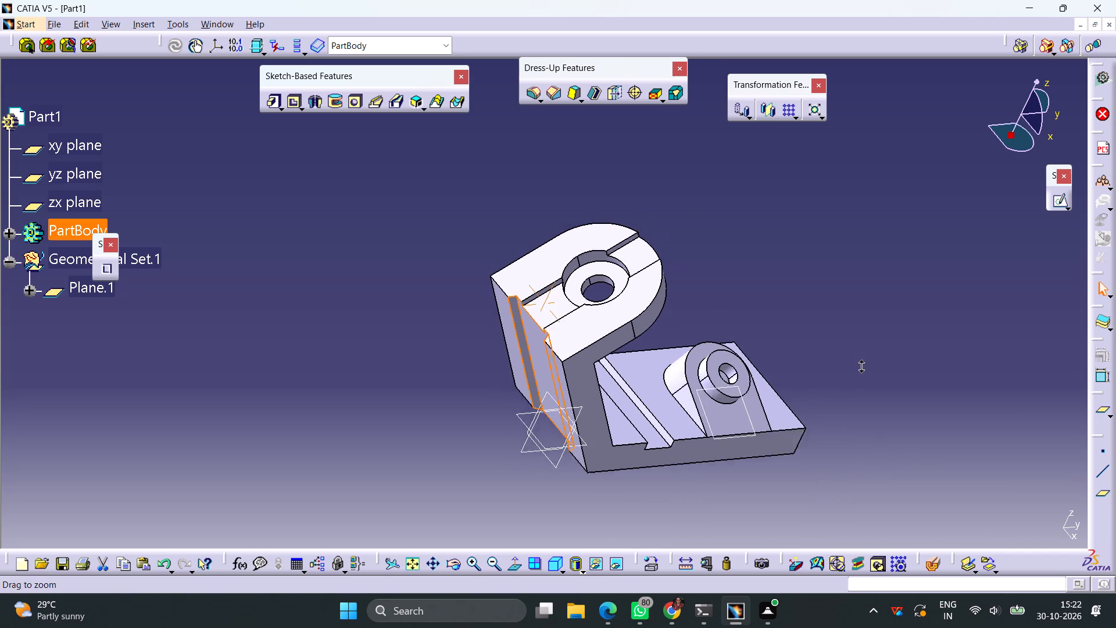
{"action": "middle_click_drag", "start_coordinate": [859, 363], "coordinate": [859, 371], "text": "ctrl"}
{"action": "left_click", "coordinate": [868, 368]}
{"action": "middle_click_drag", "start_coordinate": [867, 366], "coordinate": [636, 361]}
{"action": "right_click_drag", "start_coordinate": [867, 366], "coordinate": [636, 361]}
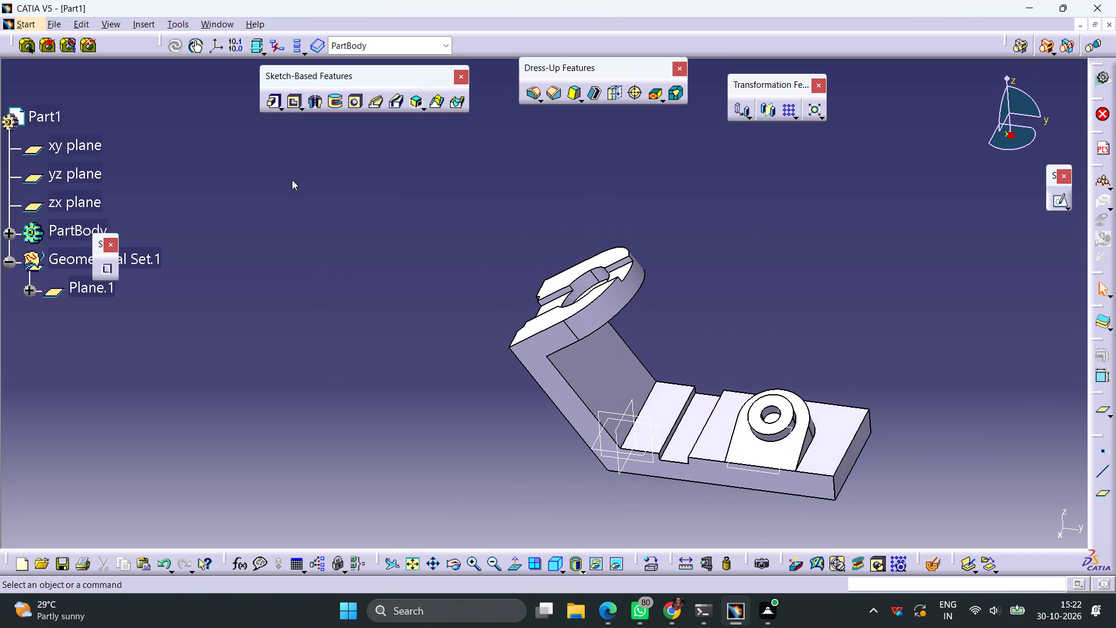
Save the part as a CATPart file named Part1 in the internship folder.
{"action": "left_click", "coordinate": [57, 26]}
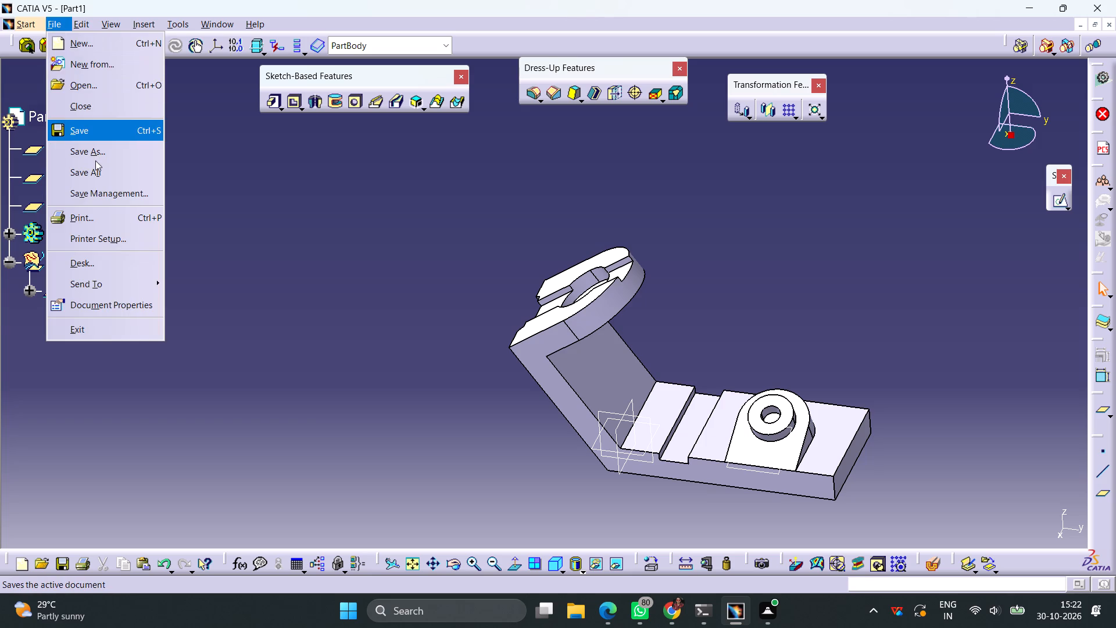
{"action": "left_click", "coordinate": [95, 155]}
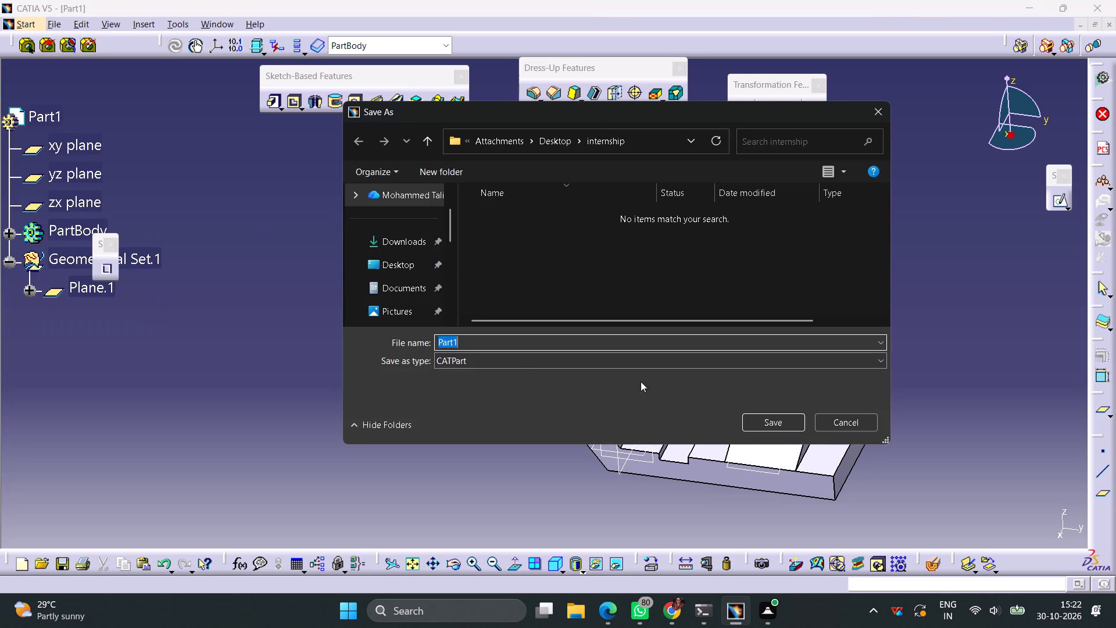
{"action": "left_click", "coordinate": [769, 425]}
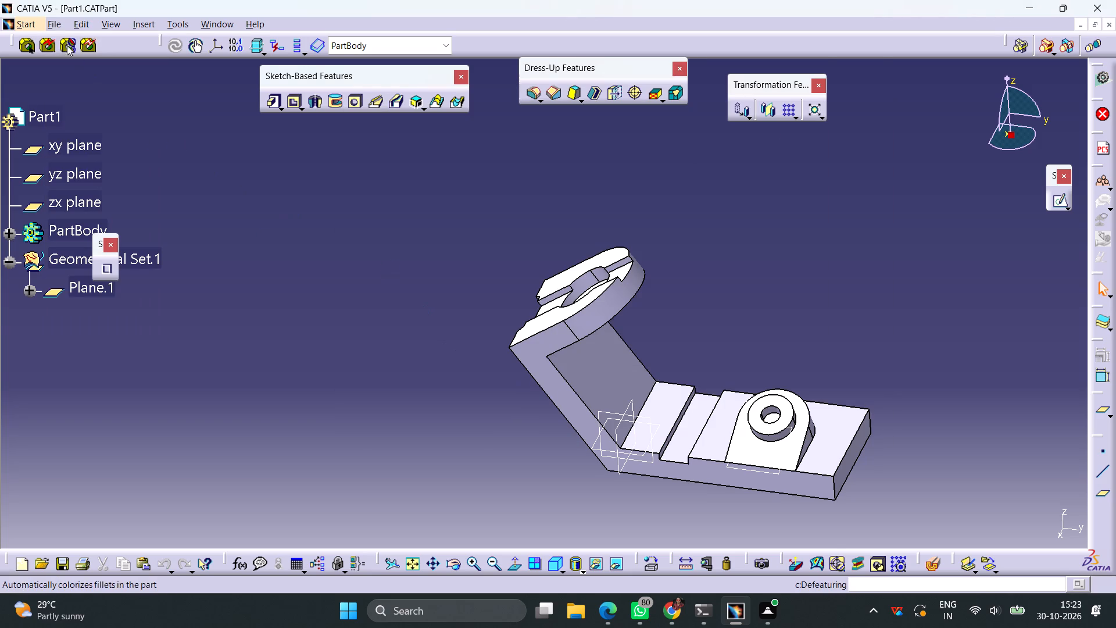
Save a copy of the part in igs format, named Part1, in the internship folder.
{"action": "left_click", "coordinate": [54, 23]}
{"action": "left_click", "coordinate": [111, 148]}
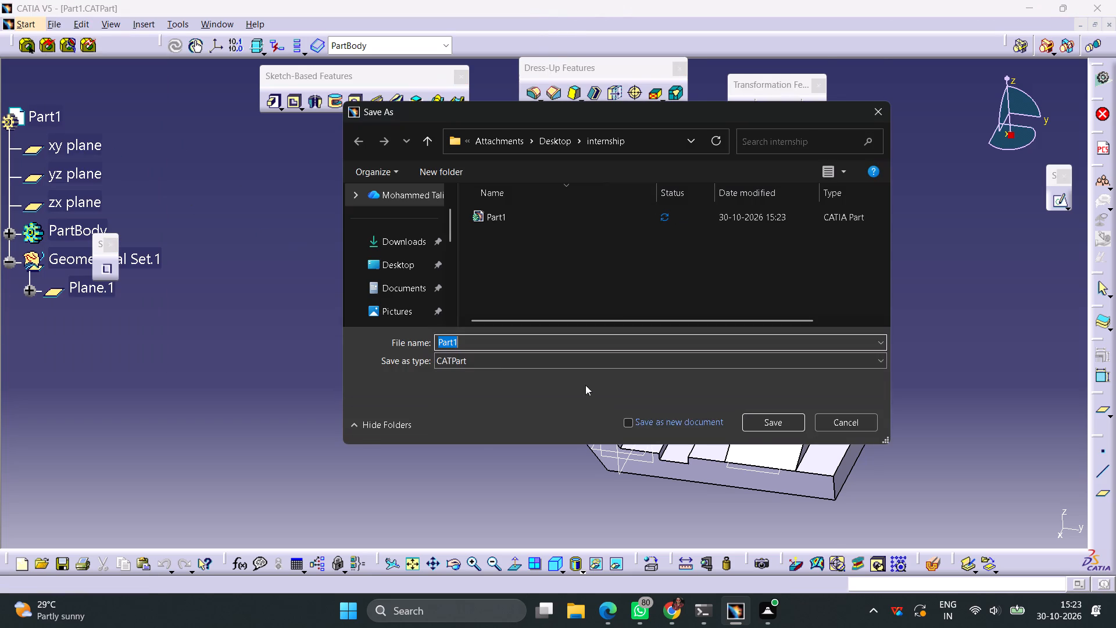
{"action": "left_click", "coordinate": [496, 362]}
{"action": "left_click", "coordinate": [460, 397]}
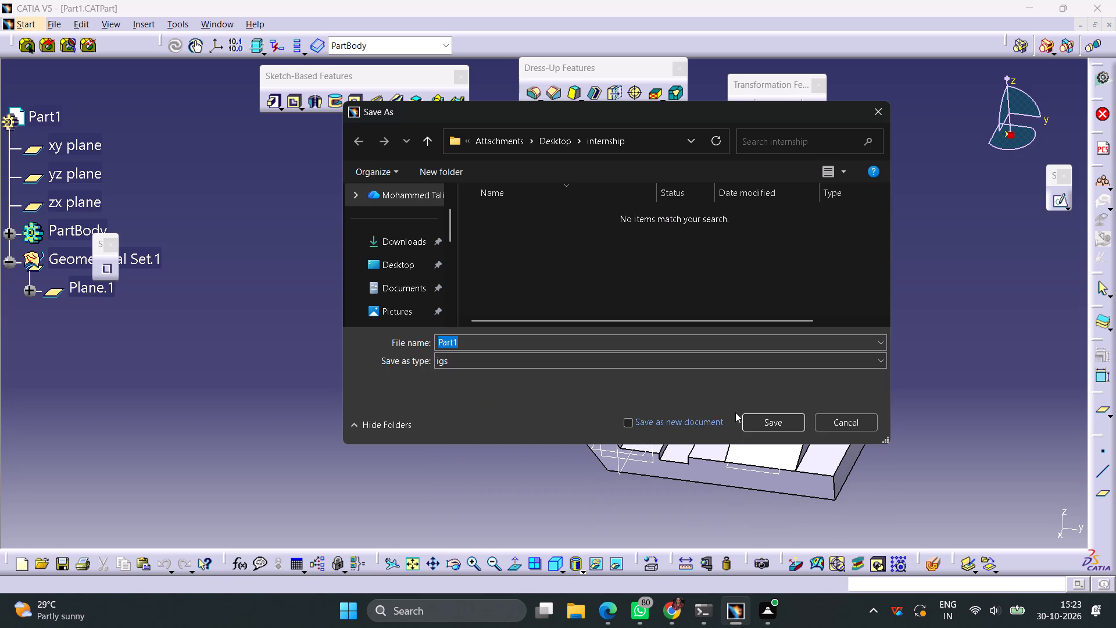
{"action": "left_click", "coordinate": [759, 419]}
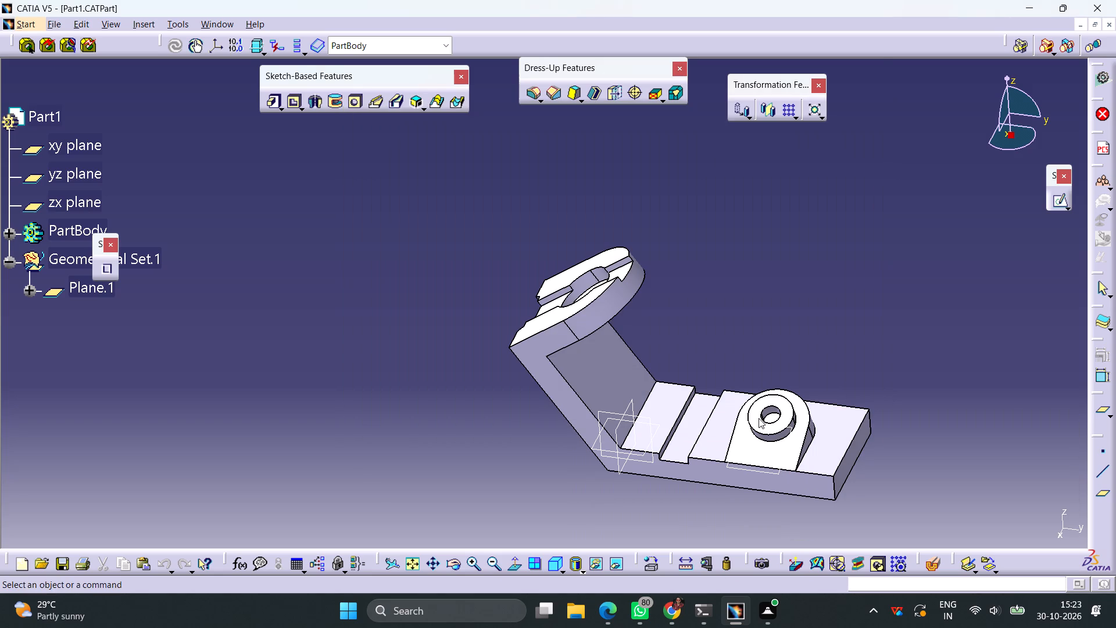
Create a new drawing with the ISO standard and an A2 ISO landscape sheet.
{"action": "key", "text": "ctrl+n"}
{"action": "key", "text": "d"}
{"action": "key", "text": "Return"}
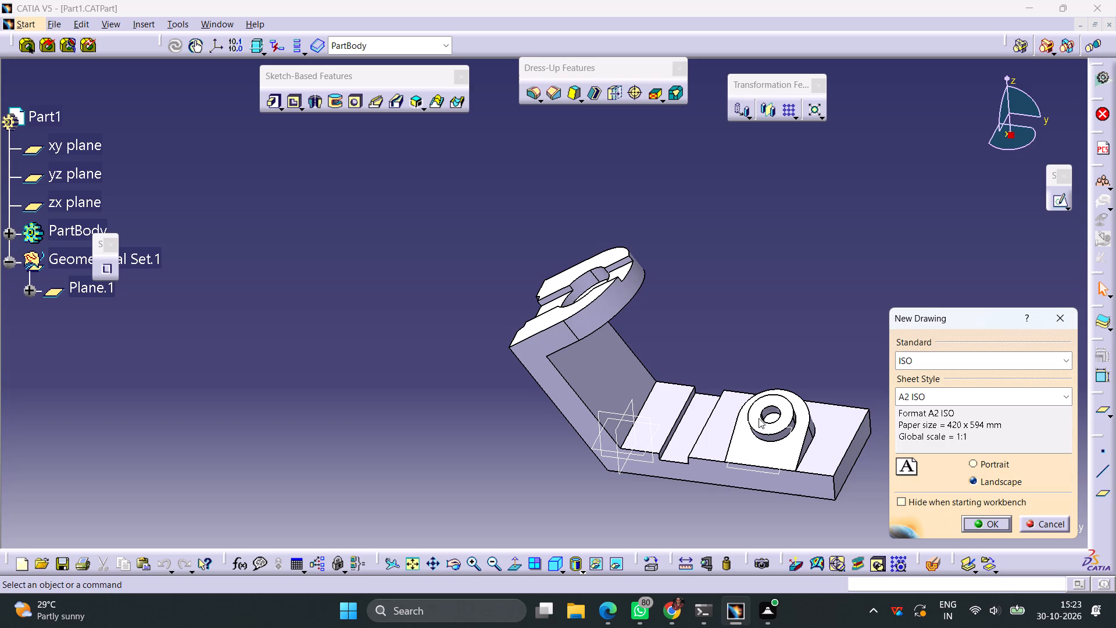
{"action": "key", "text": "Return"}
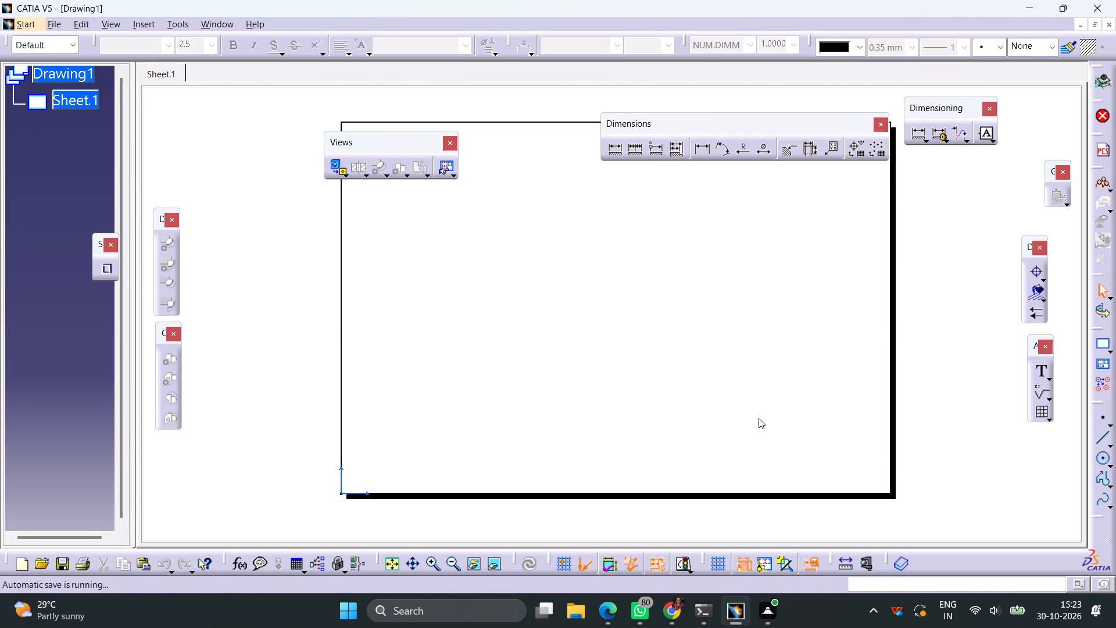
Turn on the display of the drawing grid and of the view frames.
{"action": "left_click", "coordinate": [718, 566]}
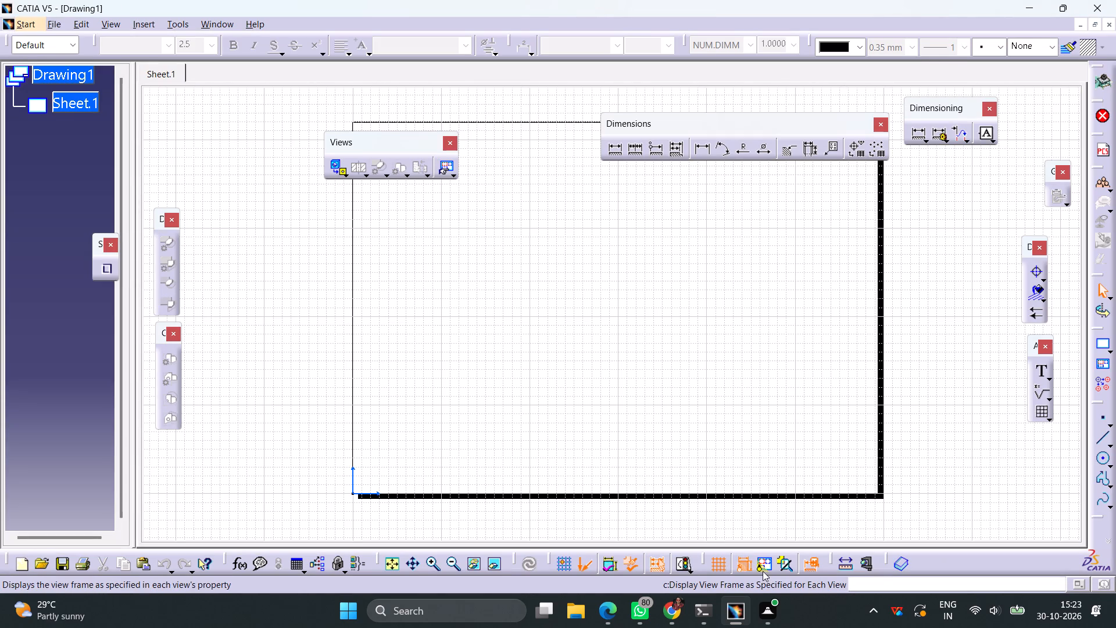
{"action": "left_click", "coordinate": [765, 569]}
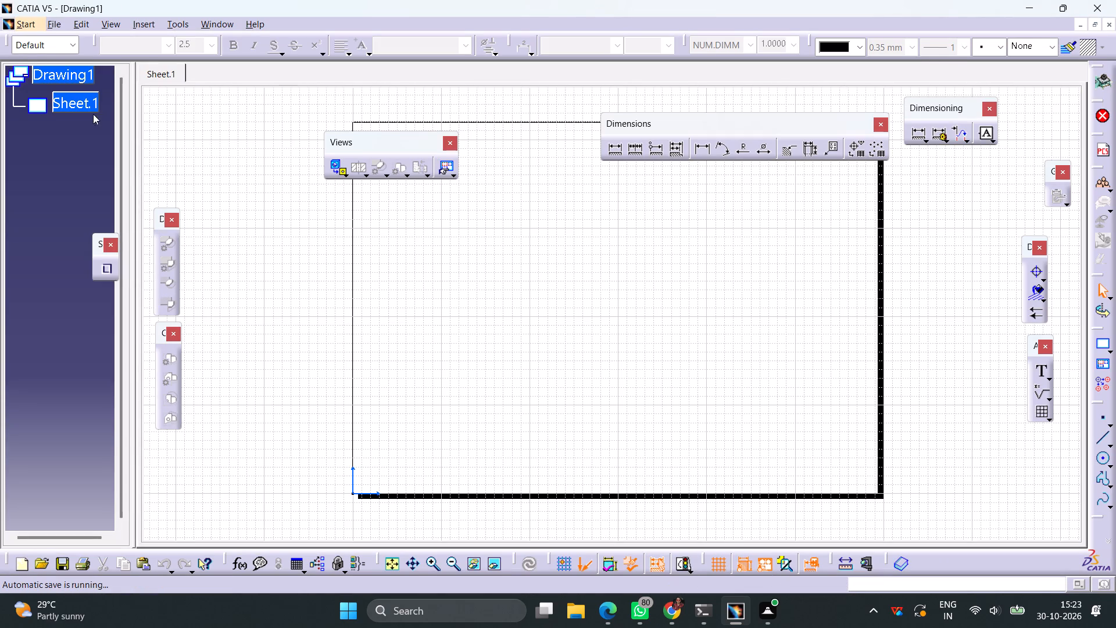
Set the projection method of Sheet.1 to third angle standard.
{"action": "right_click", "coordinate": [83, 102]}
{"action": "left_click", "coordinate": [144, 236]}
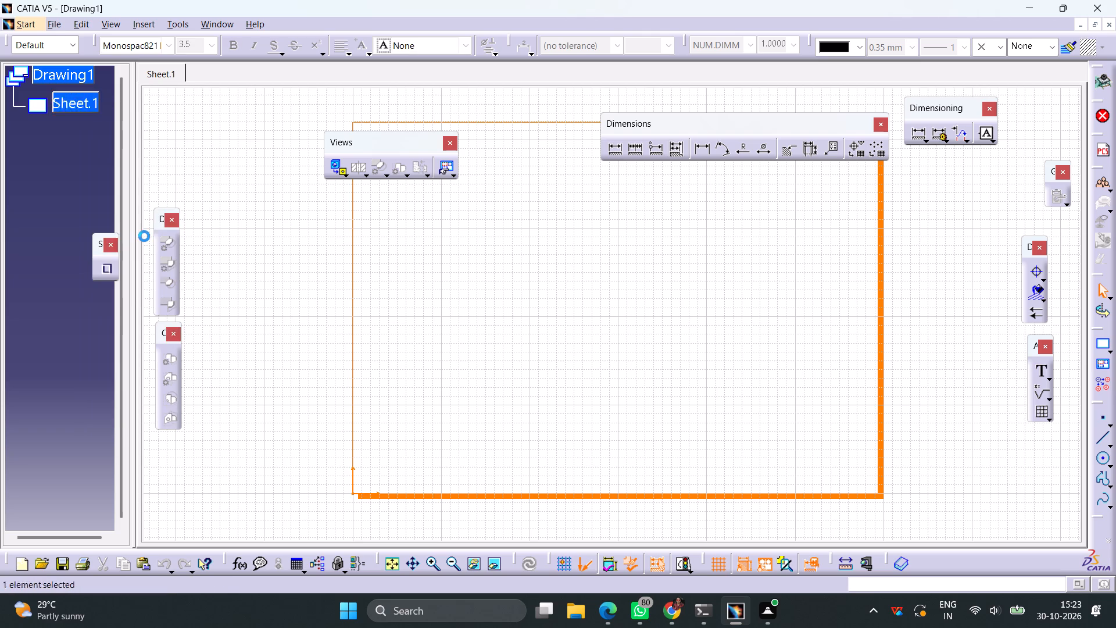
{"action": "left_click", "coordinate": [761, 354]}
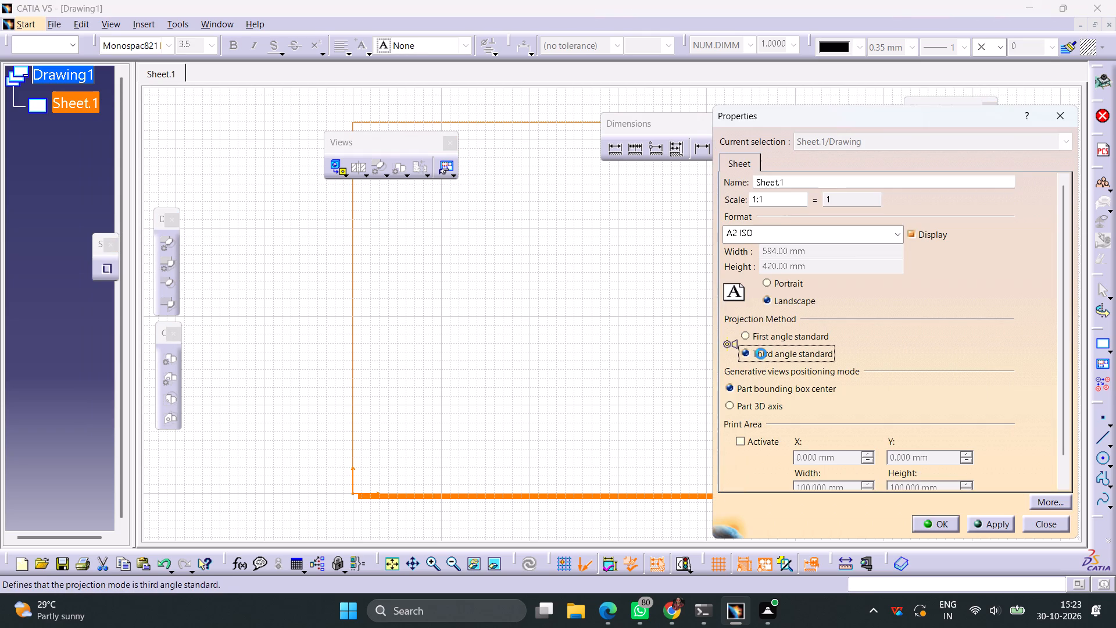
{"action": "left_click", "coordinate": [1000, 526]}
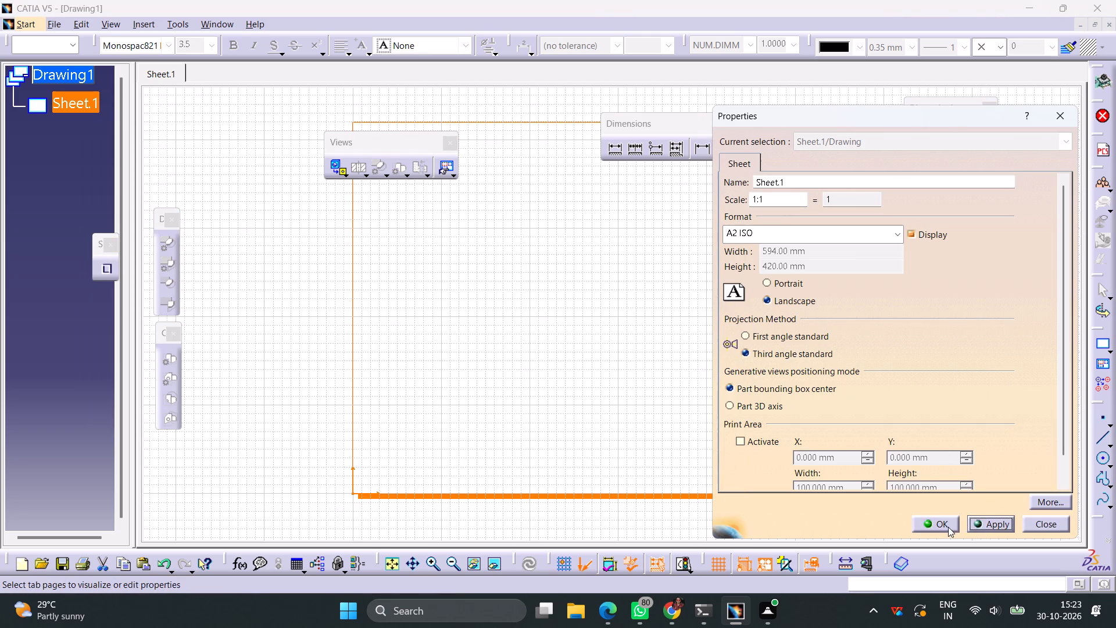
{"action": "left_click", "coordinate": [948, 527]}
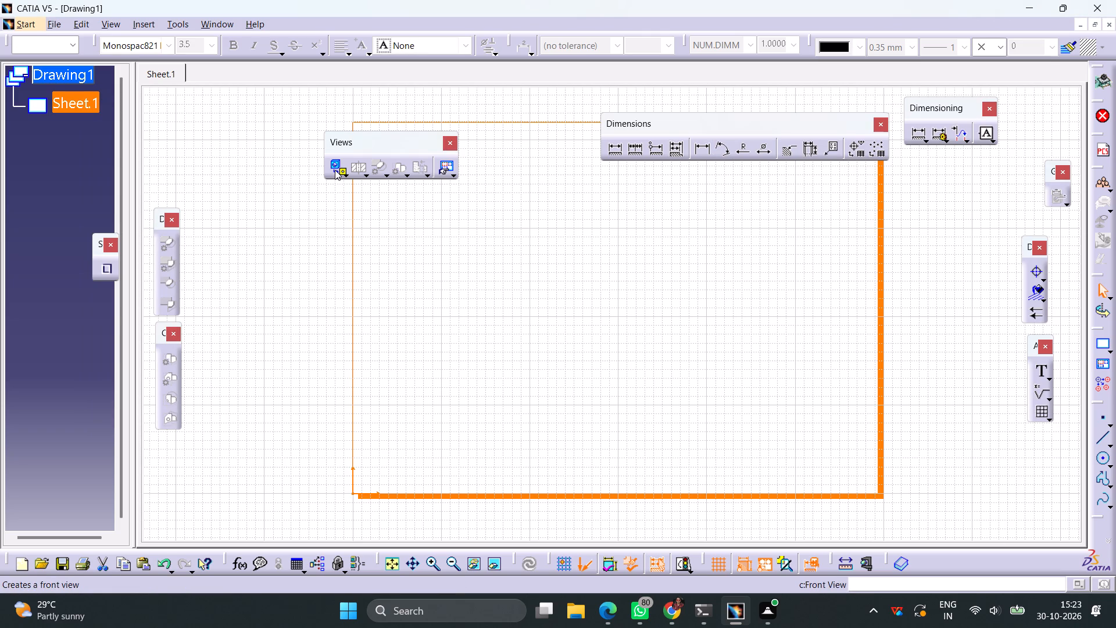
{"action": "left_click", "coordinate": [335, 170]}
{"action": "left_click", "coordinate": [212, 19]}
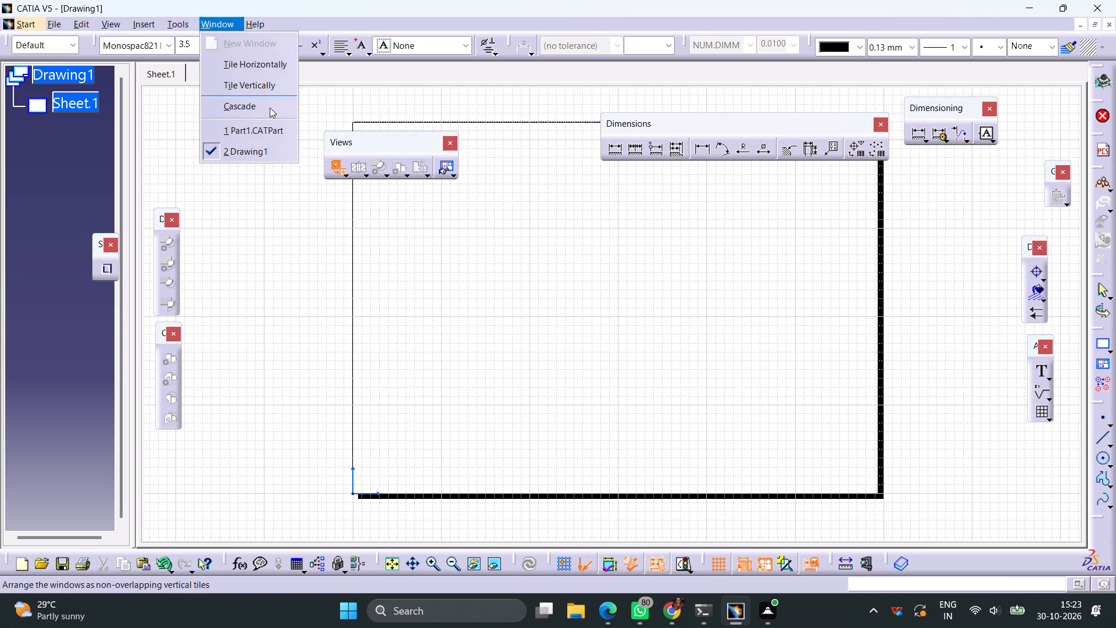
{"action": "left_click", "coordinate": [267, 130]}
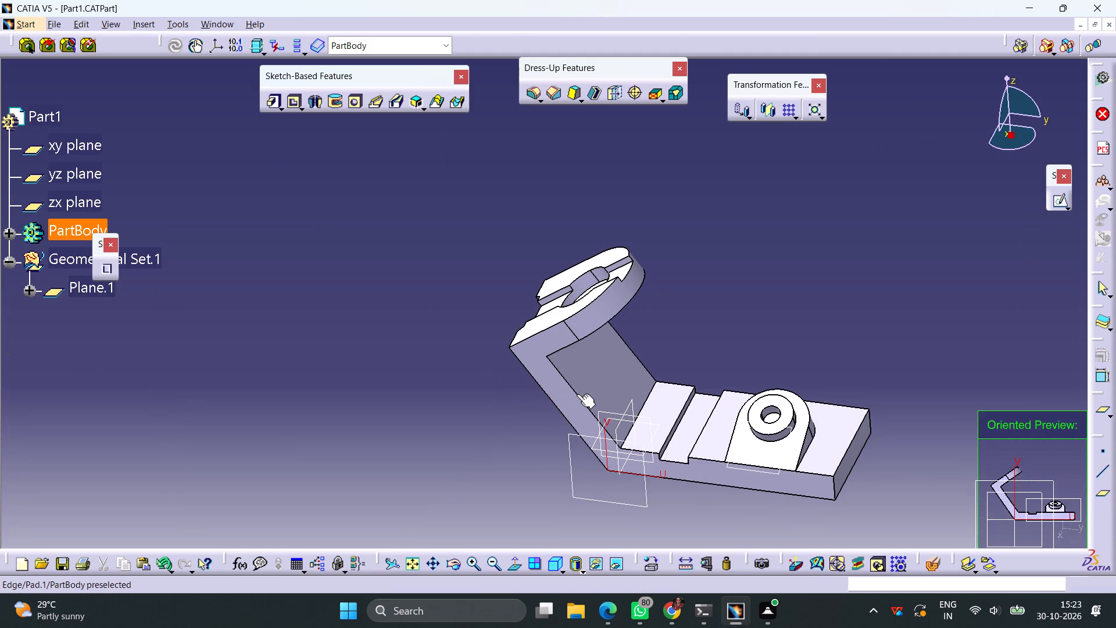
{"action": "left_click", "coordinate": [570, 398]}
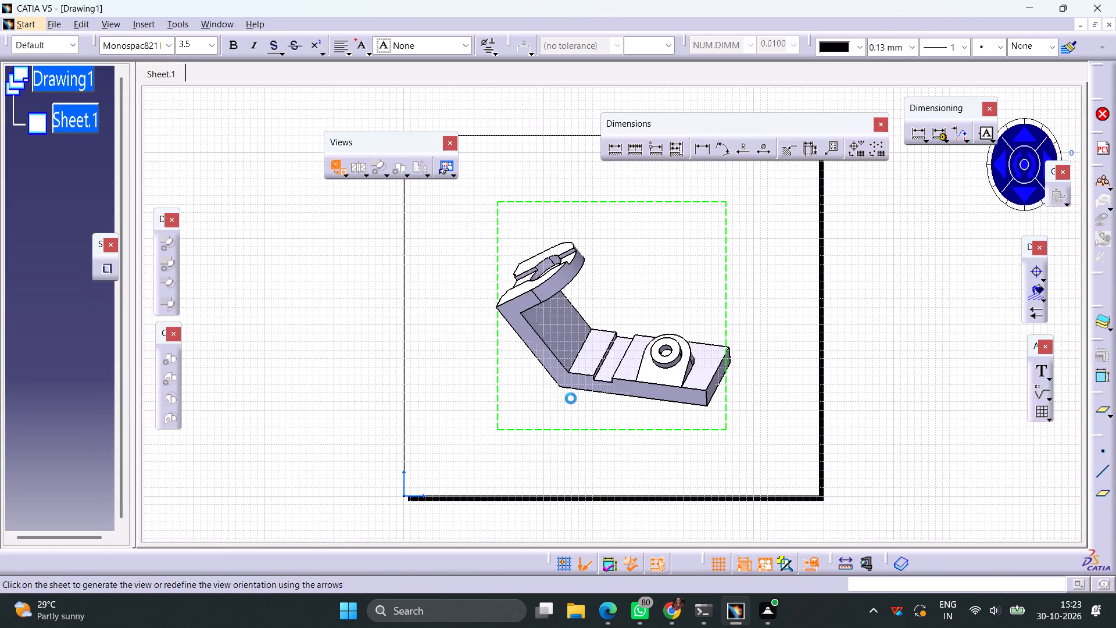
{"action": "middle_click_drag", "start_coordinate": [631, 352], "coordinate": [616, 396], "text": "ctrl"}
Switch to the sheet background and create the frame and title block in the Drawing Titleblock Sample 1 style.
{"action": "left_click", "coordinate": [77, 27]}
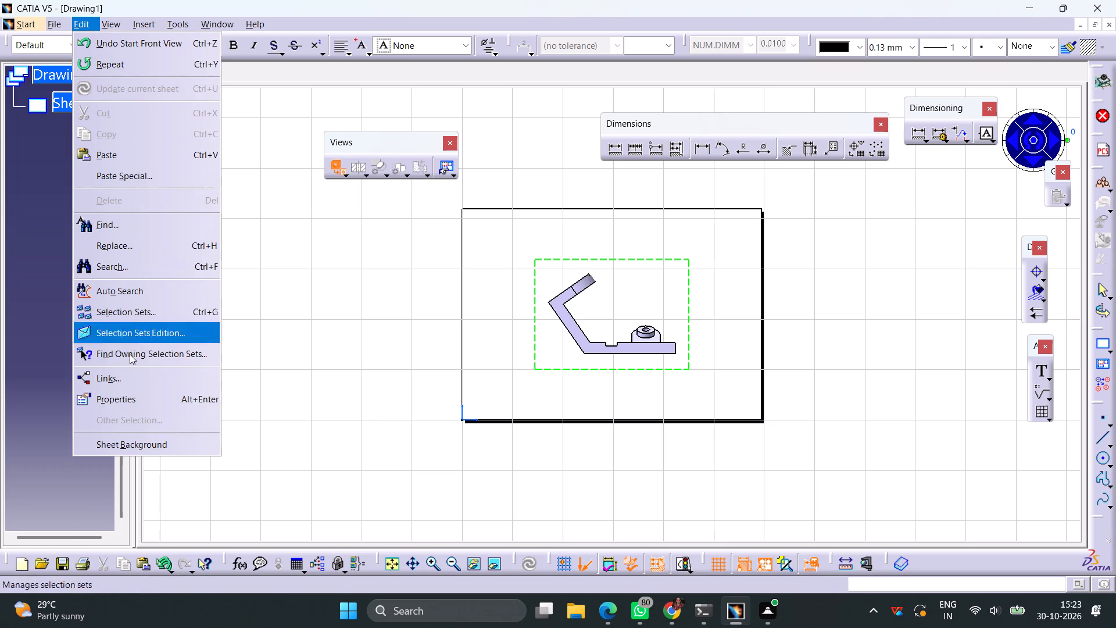
{"action": "left_click", "coordinate": [144, 444]}
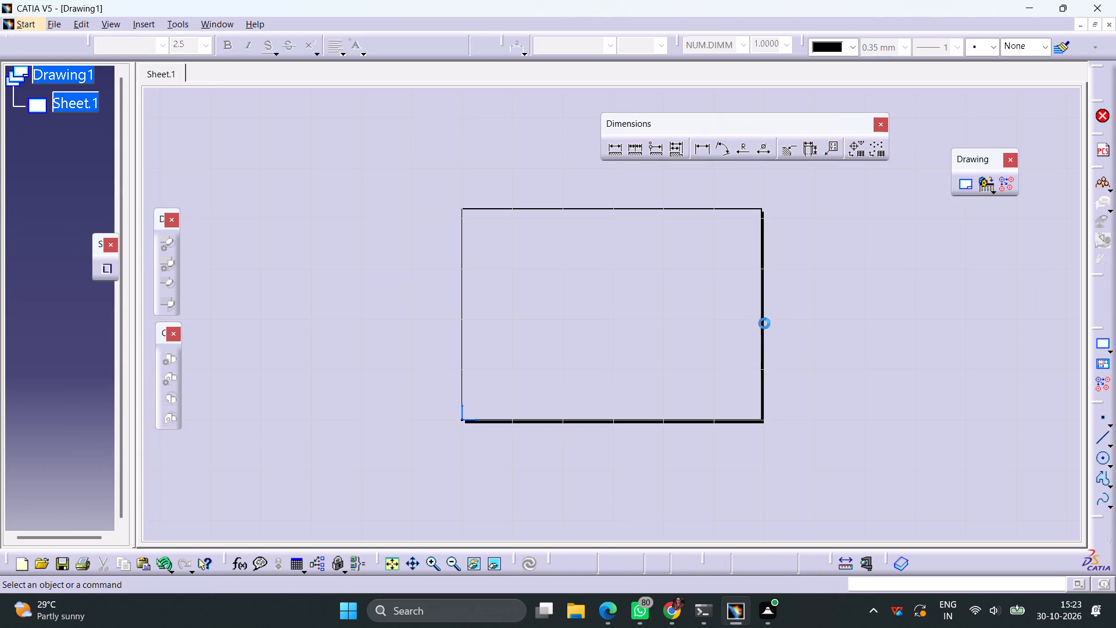
{"action": "left_click", "coordinate": [959, 184]}
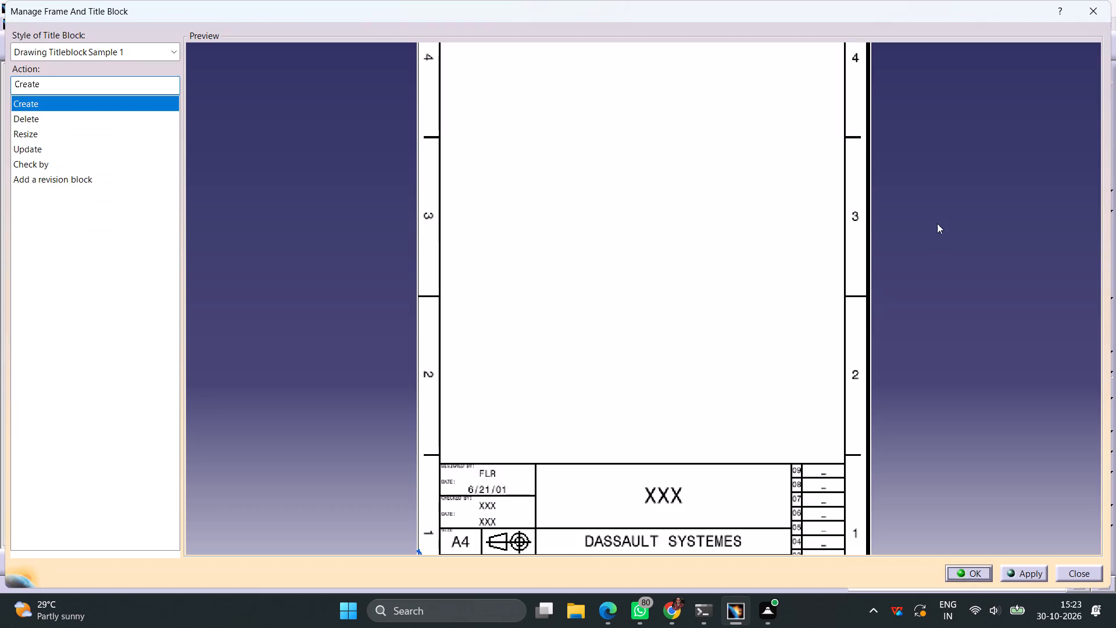
{"action": "left_click", "coordinate": [962, 575]}
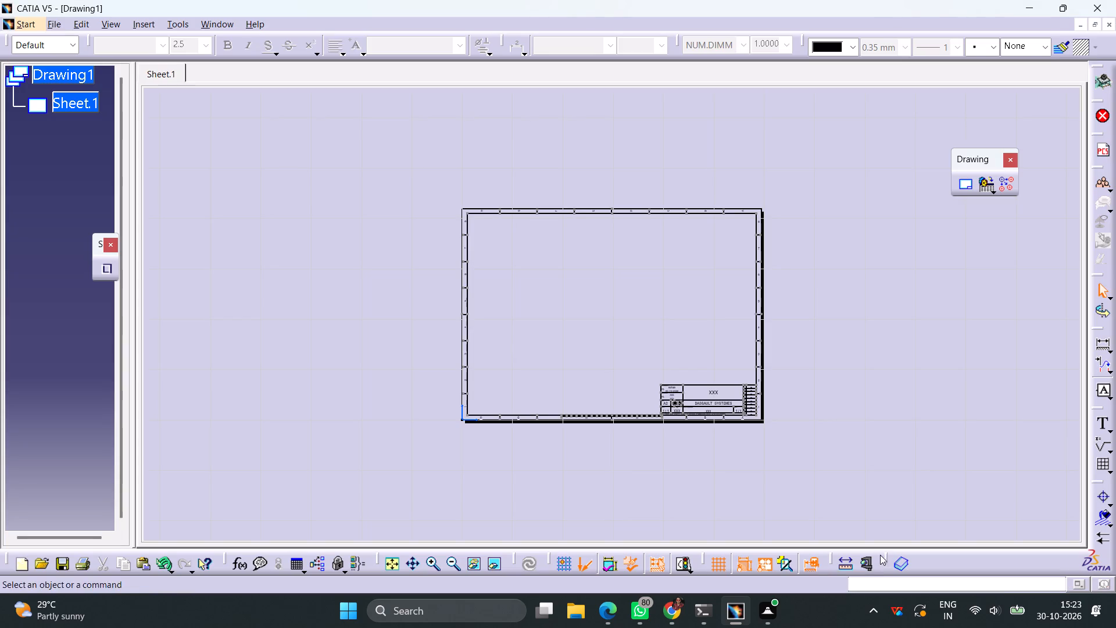
Replace the XXX placeholder in the title block's large title cell with INTERNSHIP.
{"action": "middle_click_drag", "start_coordinate": [731, 476], "coordinate": [731, 447], "text": "ctrl"}
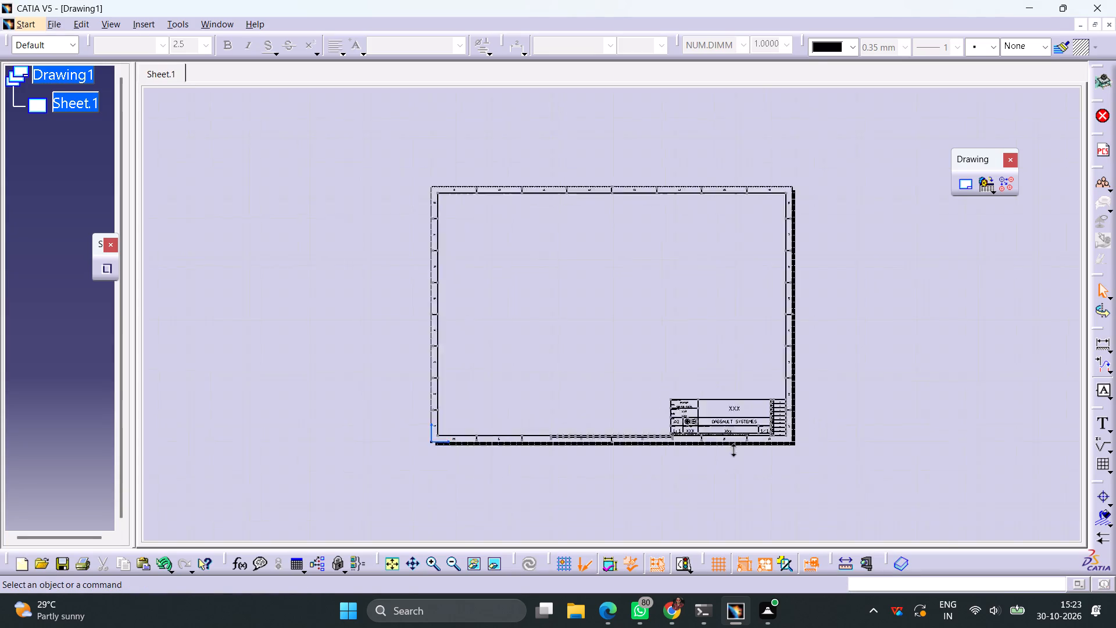
{"action": "middle_click_drag", "start_coordinate": [731, 447], "coordinate": [731, 396], "text": "ctrl"}
{"action": "middle_click_drag", "start_coordinate": [741, 431], "coordinate": [559, 235]}
{"action": "double_click", "coordinate": [688, 319]}
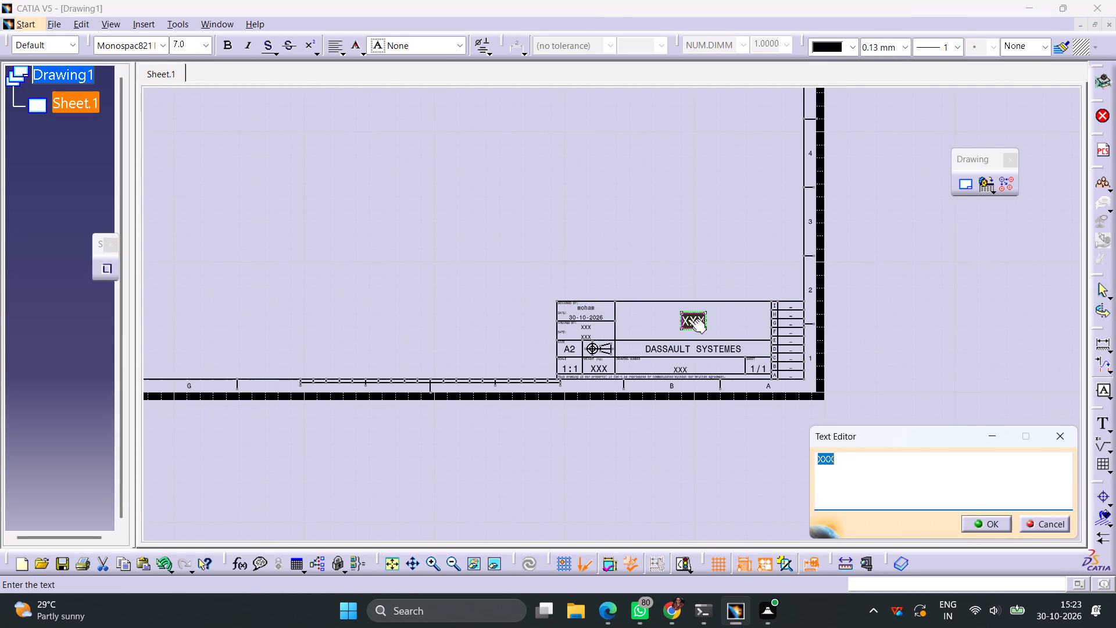
{"action": "type", "text": "INTERNSHIP"}
{"action": "key", "text": "Return"}
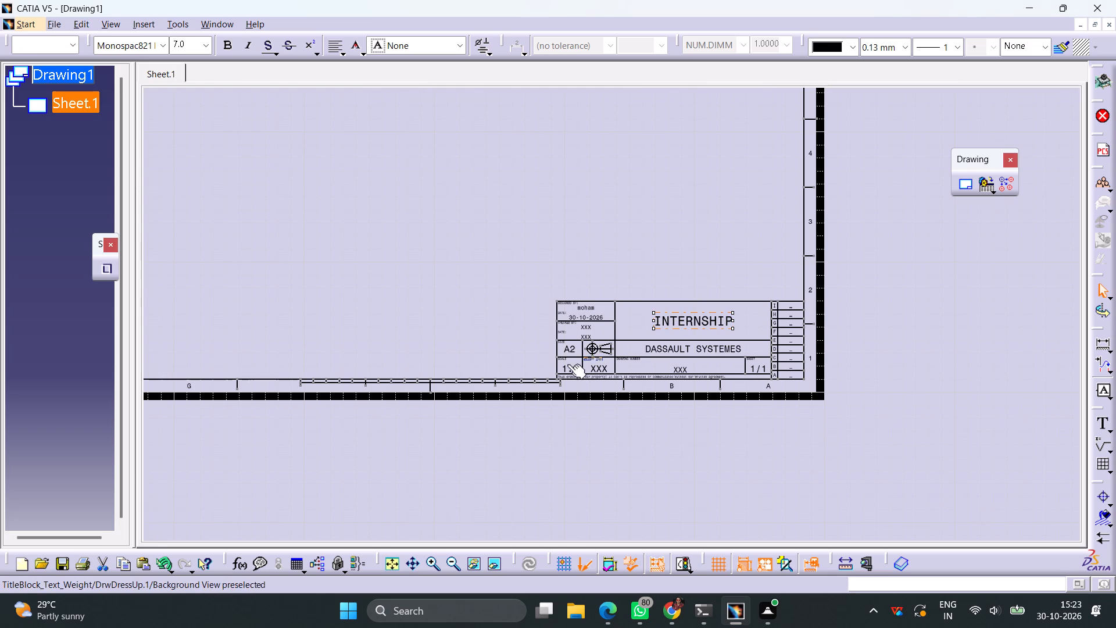
Enter the designer's name in the title block's DESIGNED BY cell.
{"action": "middle_click_drag", "start_coordinate": [604, 356], "coordinate": [596, 267], "text": "ctrl"}
{"action": "double_click", "coordinate": [530, 295]}
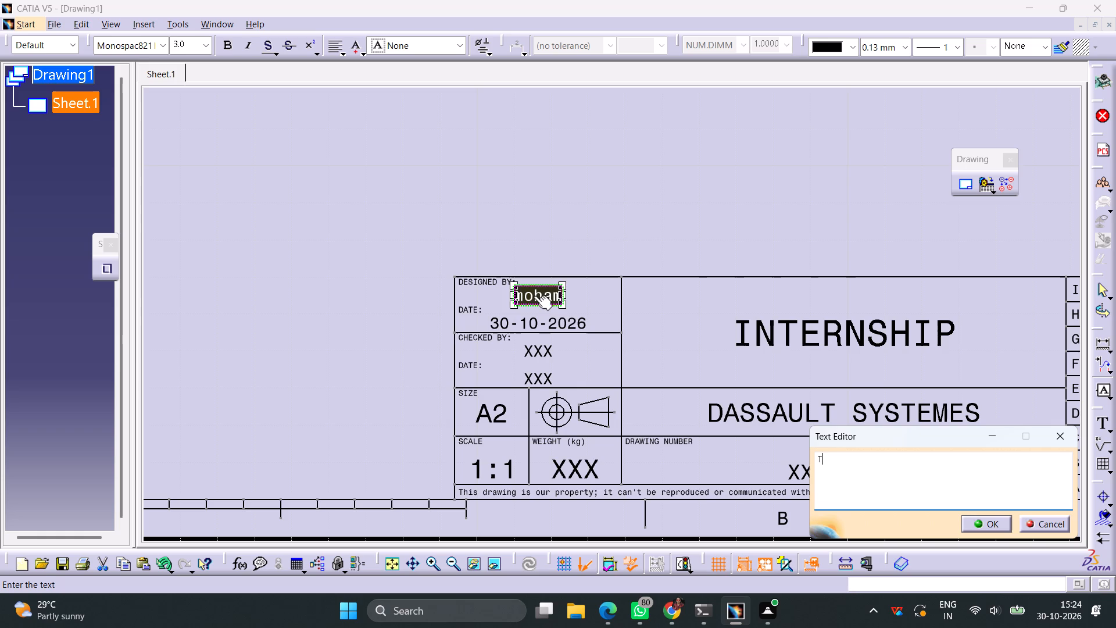
{"action": "type", "text": "alib"}
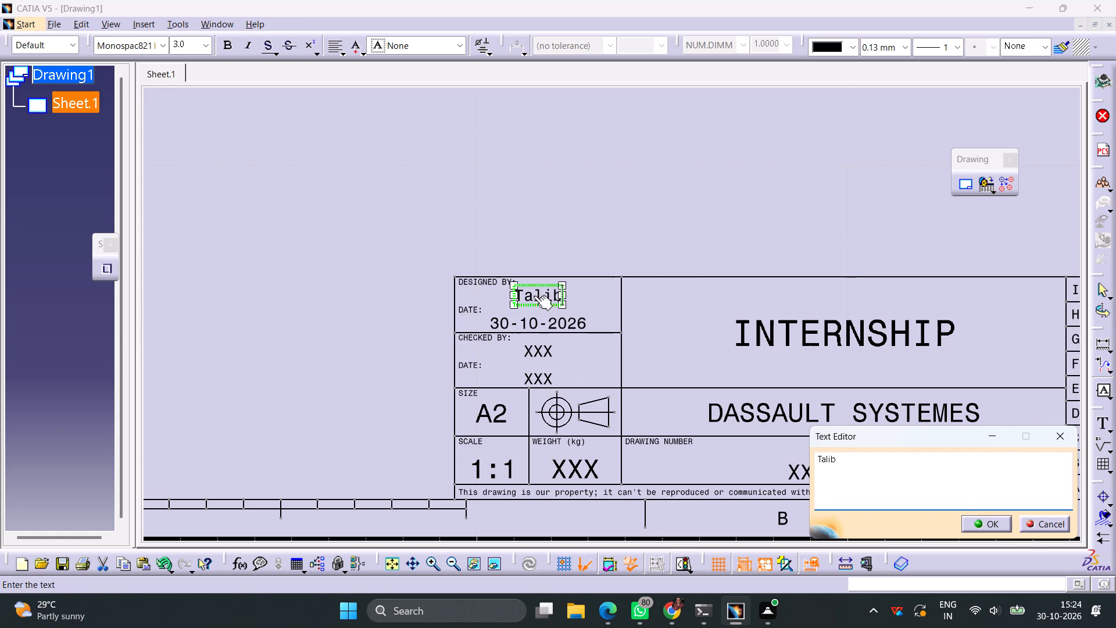
{"action": "key", "text": "Return"}
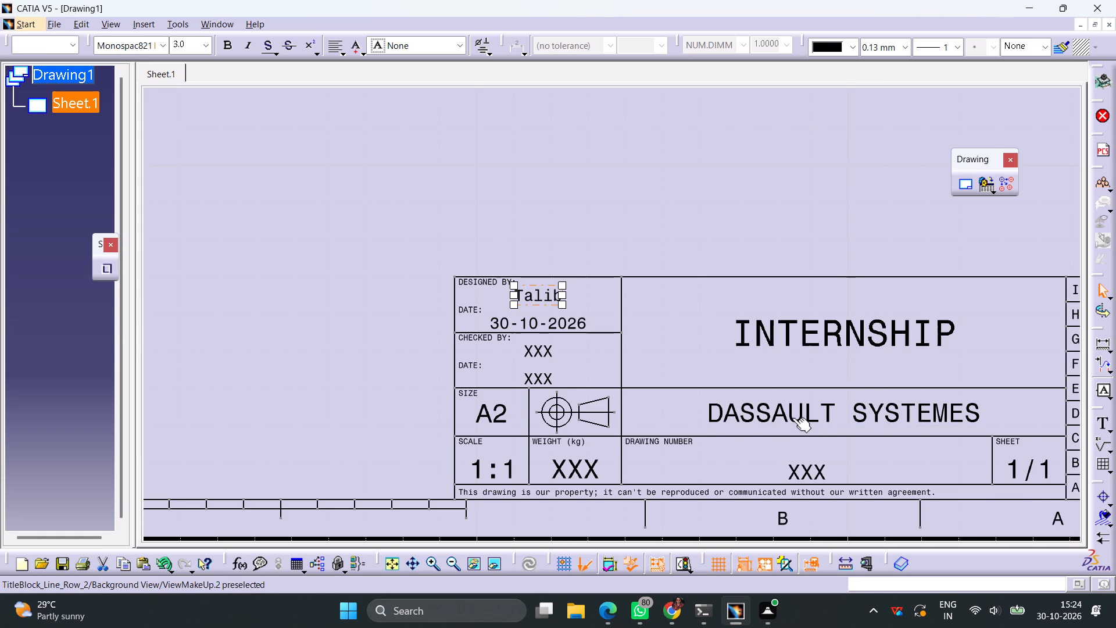
Replace the company name DASSAULT SYSTEMES in the title block with Part Model.
{"action": "double_click", "coordinate": [790, 416]}
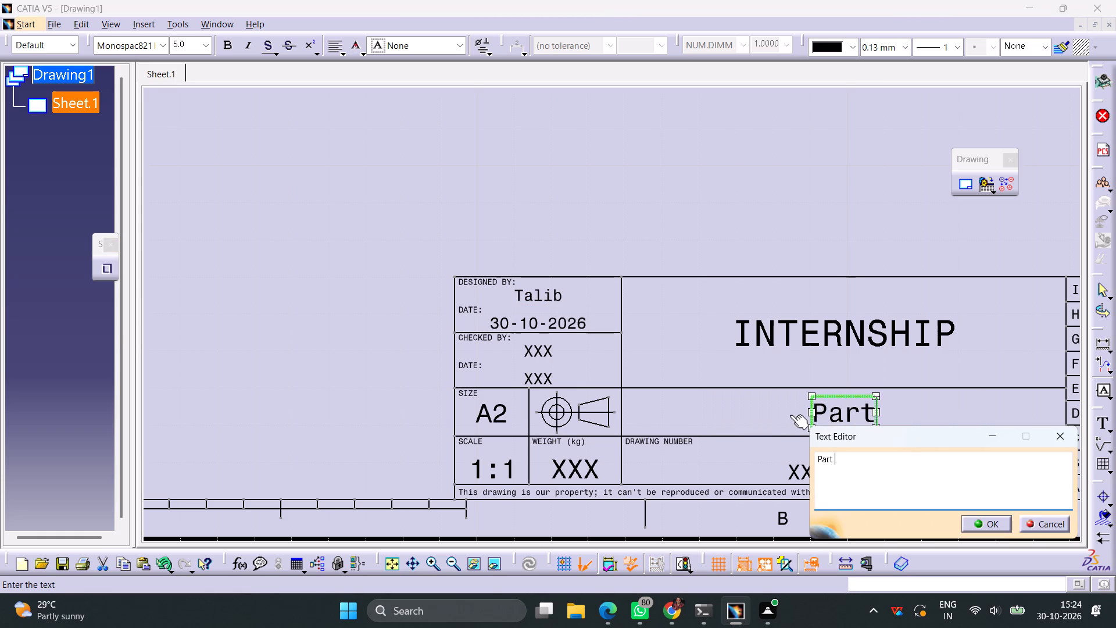
{"action": "key", "text": "m"}
{"action": "type", "text": "odel"}
{"action": "key", "text": "Return"}
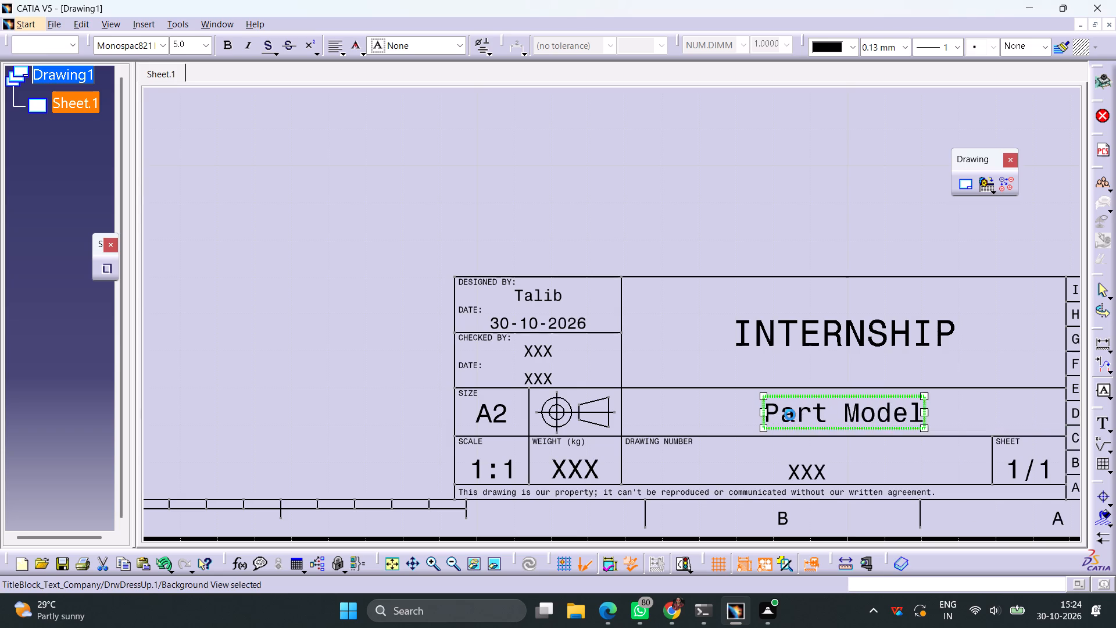
Set the drawing number in the title block to 01.
{"action": "double_click", "coordinate": [812, 469]}
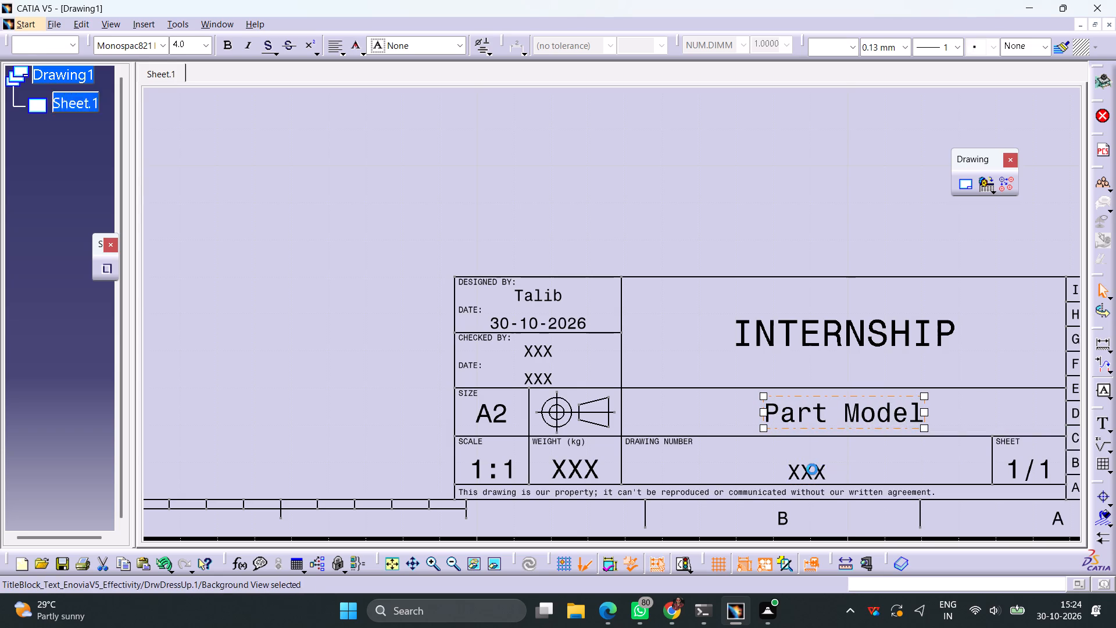
{"action": "type", "text": "01"}
{"action": "key", "text": "Return"}
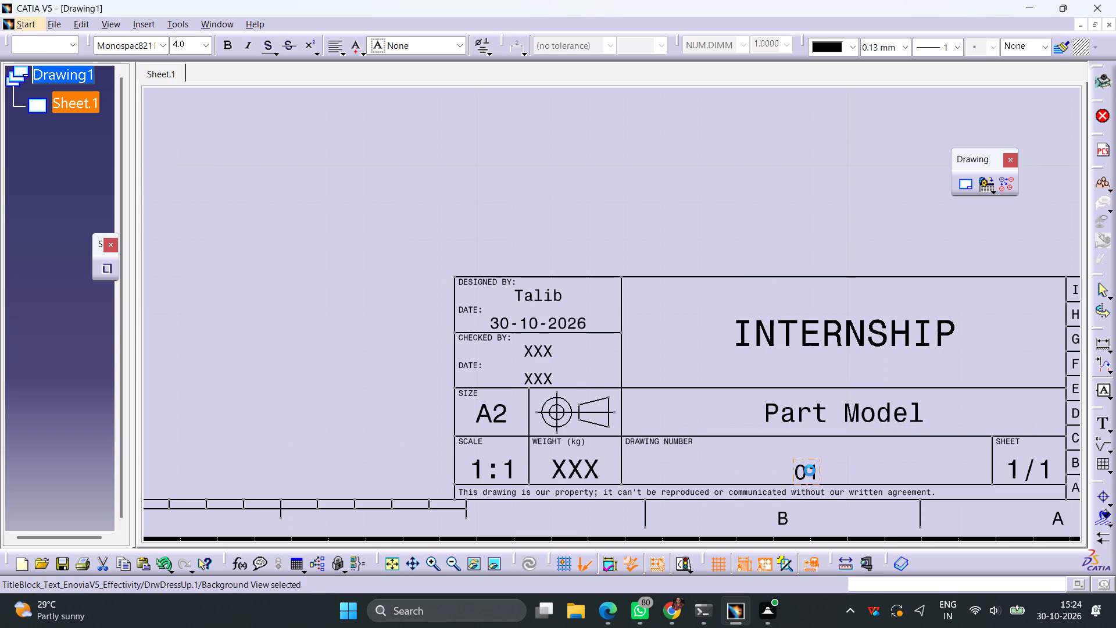
Return from the sheet background to the sheet's working views.
{"action": "left_click", "coordinate": [81, 23]}
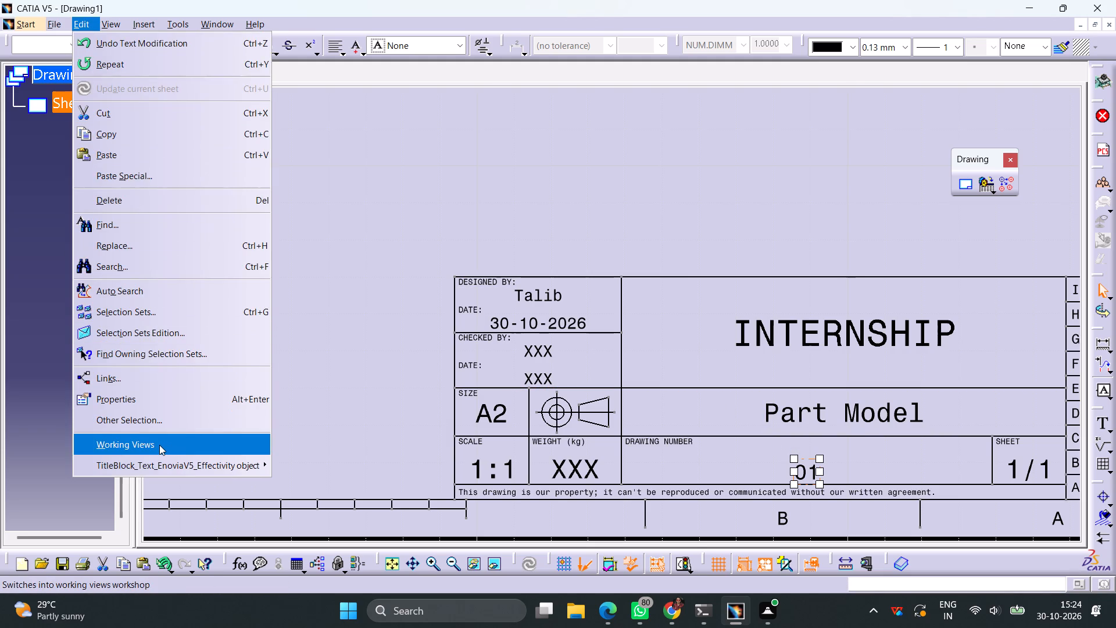
{"action": "left_click", "coordinate": [159, 445]}
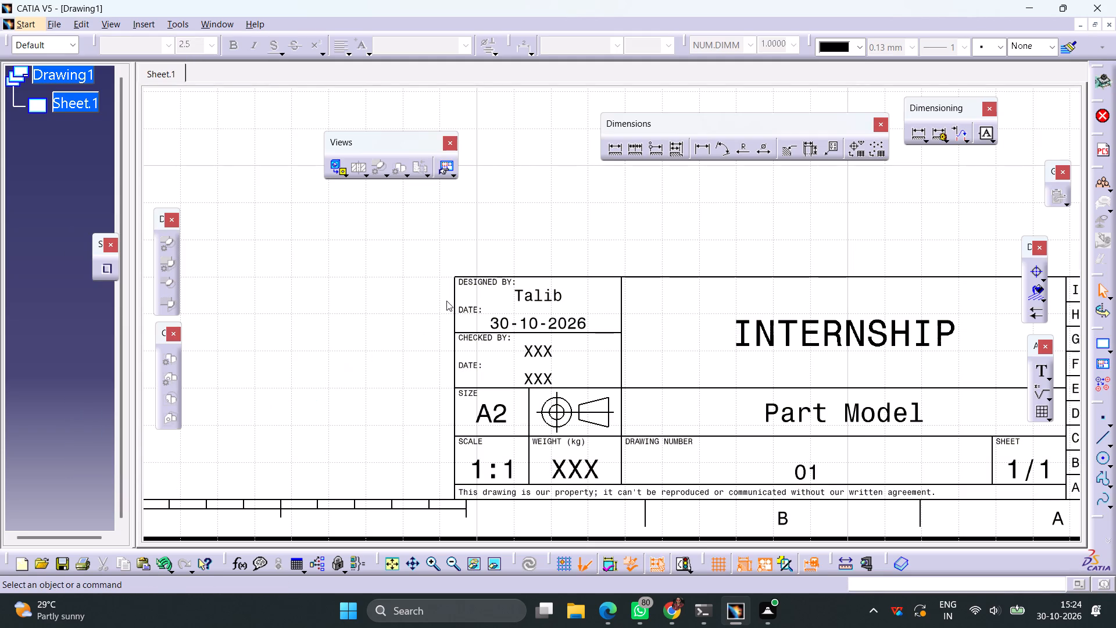
Create a front view of Part1 from the bracket's profile side face and place it at the sheet's lower left.
{"action": "middle_click_drag", "start_coordinate": [446, 301], "coordinate": [450, 444], "text": "ctrl"}
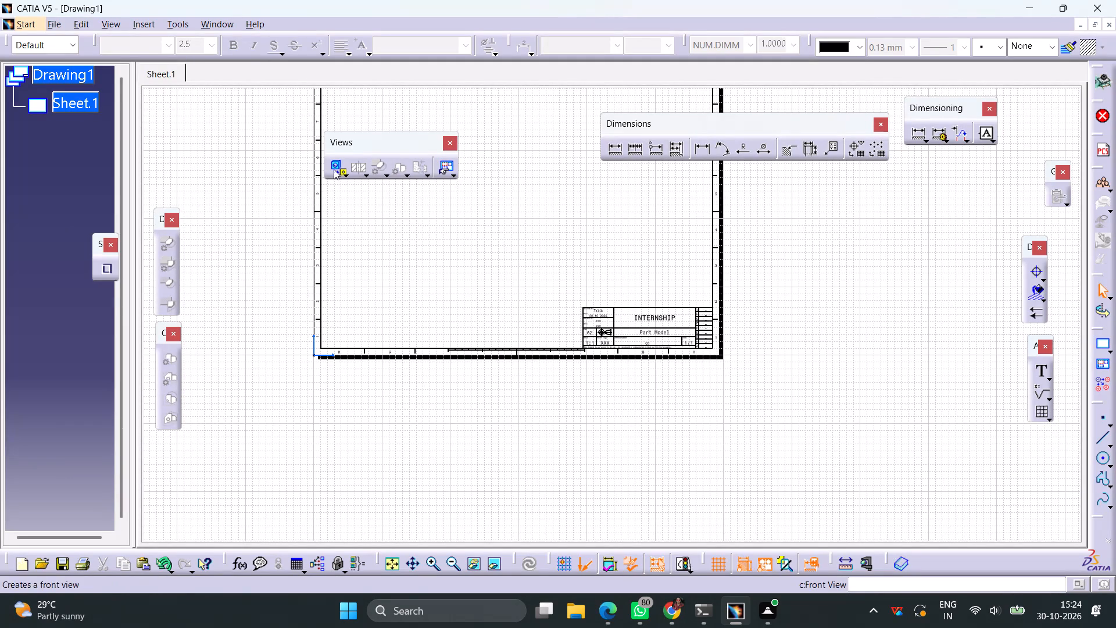
{"action": "left_click", "coordinate": [334, 169]}
{"action": "left_click", "coordinate": [216, 23]}
{"action": "left_click", "coordinate": [248, 130]}
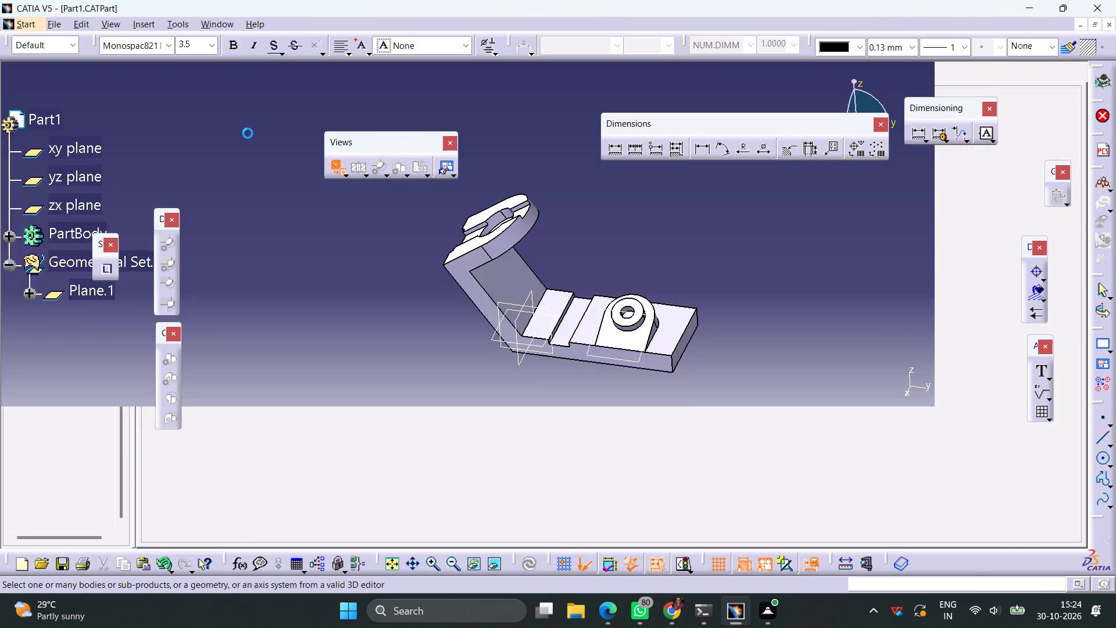
{"action": "left_click", "coordinate": [549, 379]}
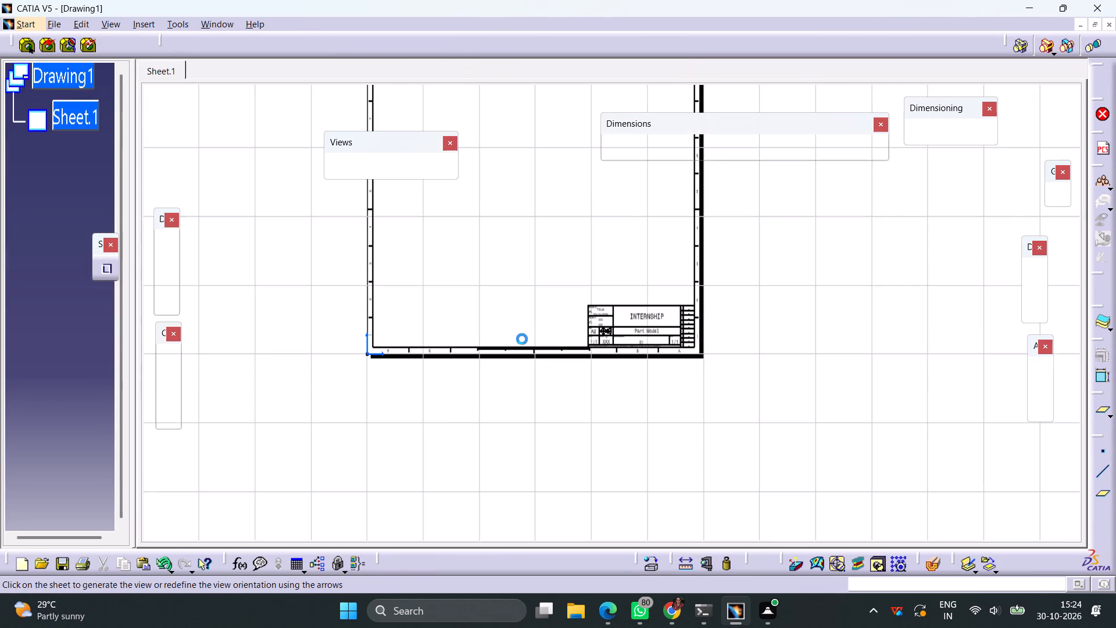
{"action": "scroll", "coordinate": [510, 308], "scroll_direction": "up", "scroll_amount": 1, "text": "ctrl"}
{"action": "middle_click_drag", "start_coordinate": [510, 308], "coordinate": [509, 360], "text": "ctrl"}
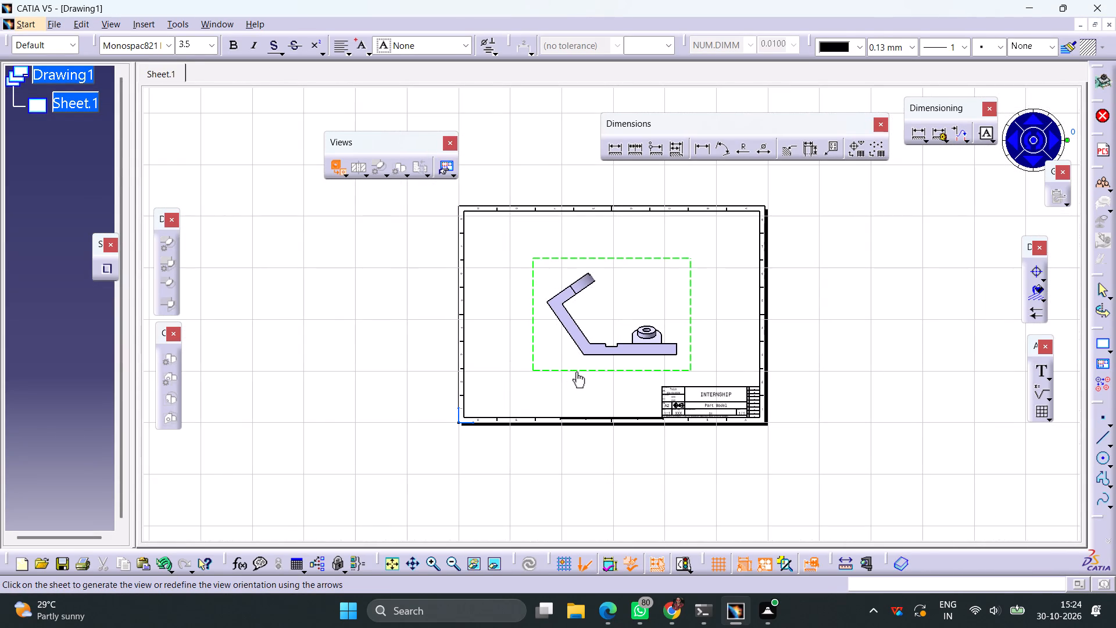
{"action": "left_click_drag", "start_coordinate": [575, 372], "coordinate": [521, 408]}
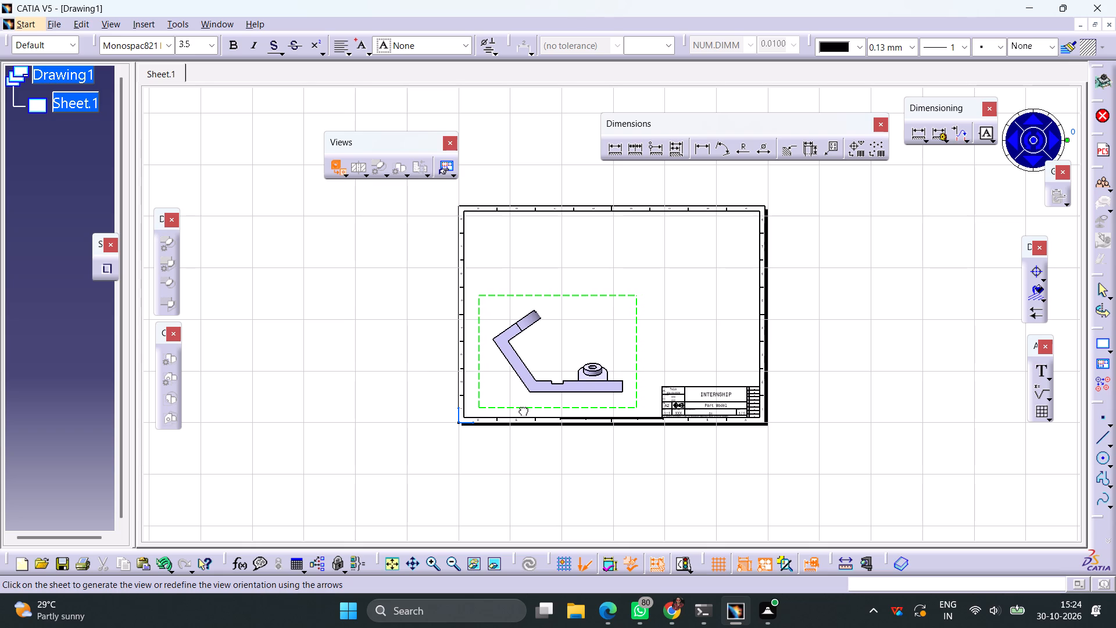
{"action": "left_click_drag", "start_coordinate": [521, 408], "coordinate": [517, 411]}
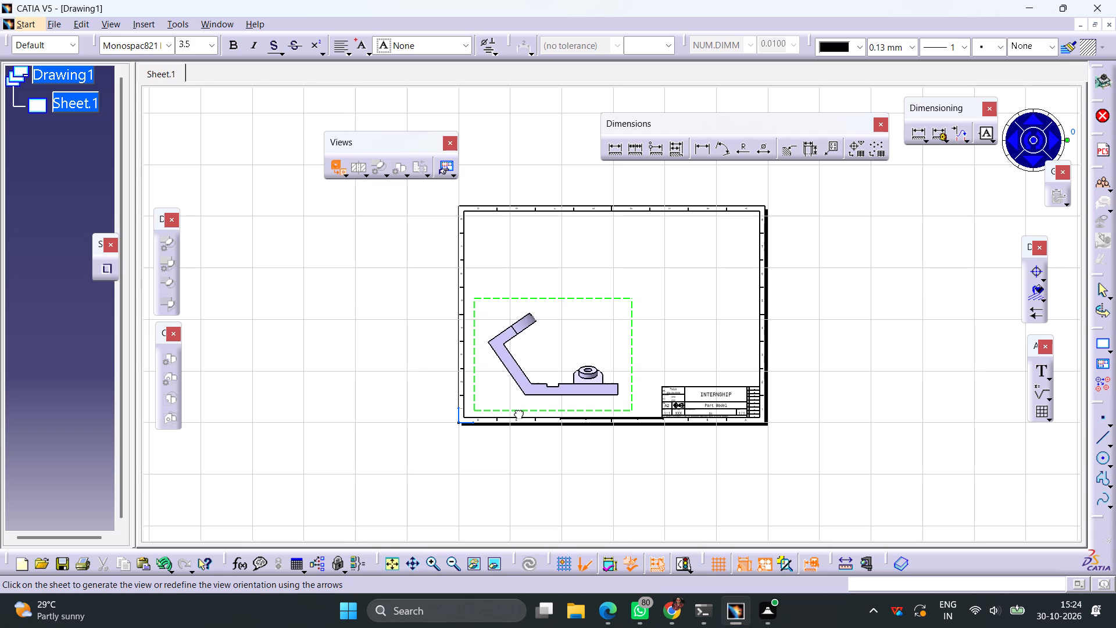
{"action": "left_click_drag", "start_coordinate": [517, 411], "coordinate": [515, 416]}
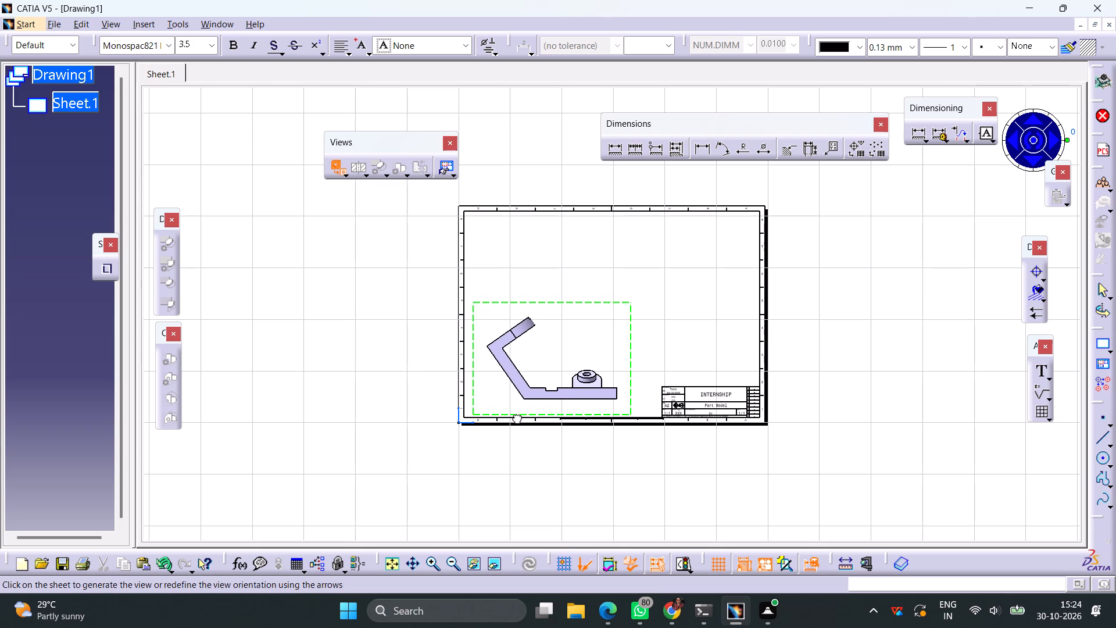
{"action": "left_click_drag", "start_coordinate": [515, 416], "coordinate": [513, 416]}
{"action": "left_click", "coordinate": [377, 260]}
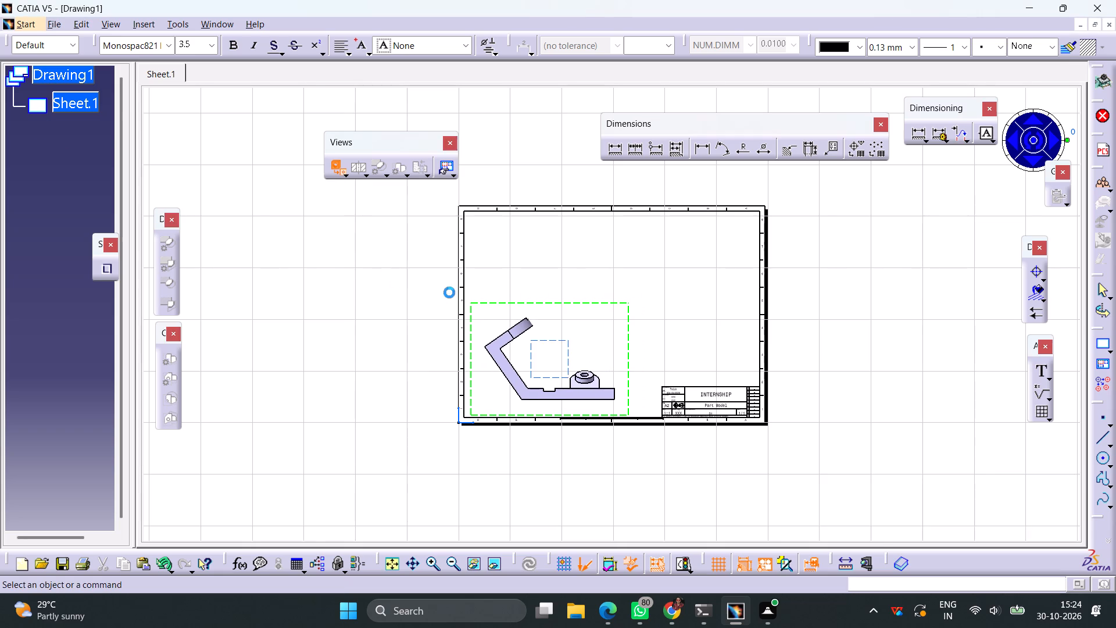
Turn on hidden lines, center lines and axes in the front view's properties.
{"action": "right_click", "coordinate": [523, 311]}
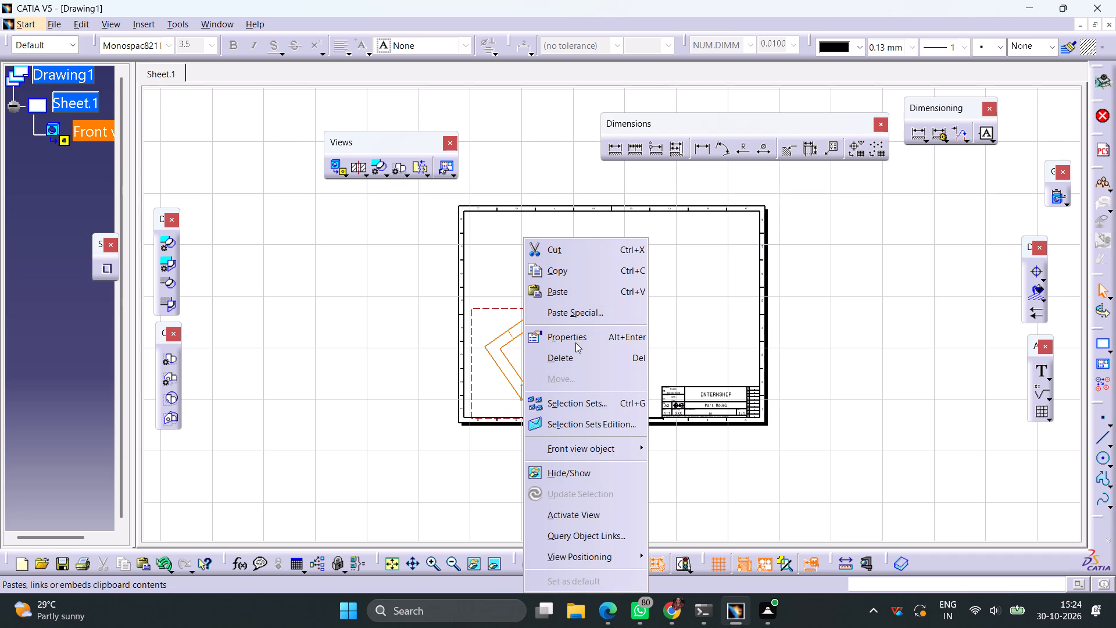
{"action": "left_click", "coordinate": [575, 342]}
{"action": "left_click", "coordinate": [758, 311]}
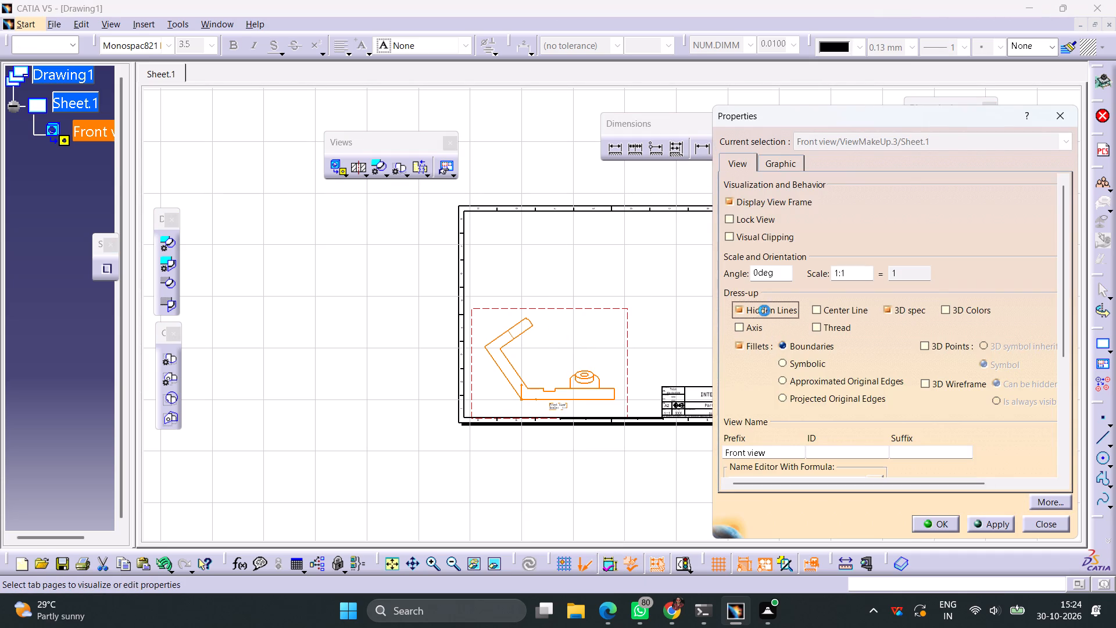
{"action": "left_click", "coordinate": [817, 314]}
{"action": "left_click", "coordinate": [748, 333]}
{"action": "left_click", "coordinate": [981, 522]}
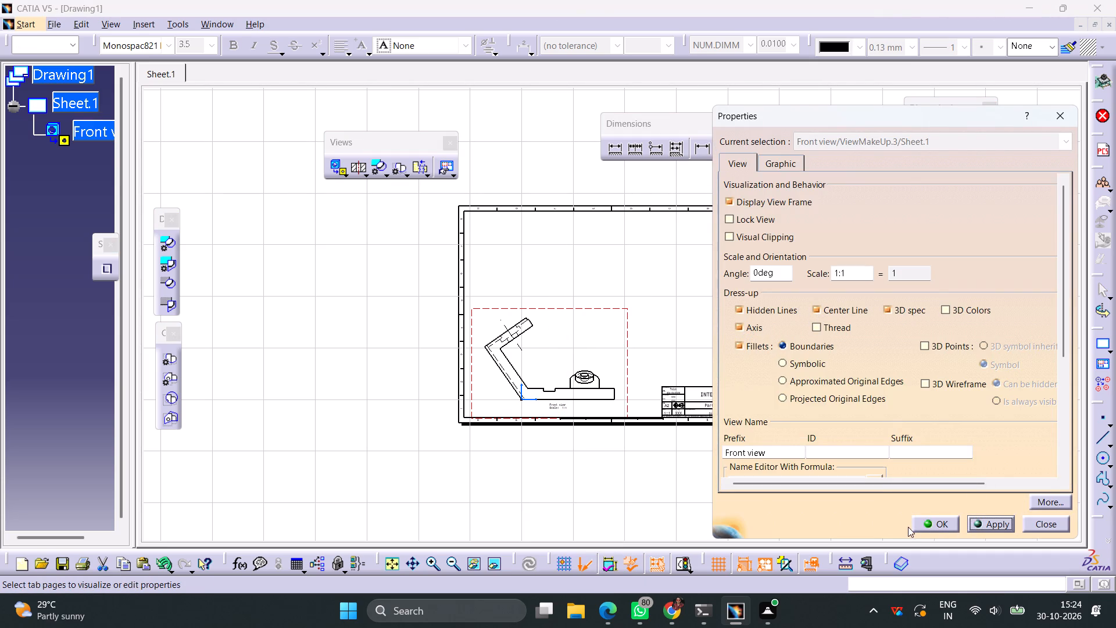
{"action": "left_click", "coordinate": [936, 526]}
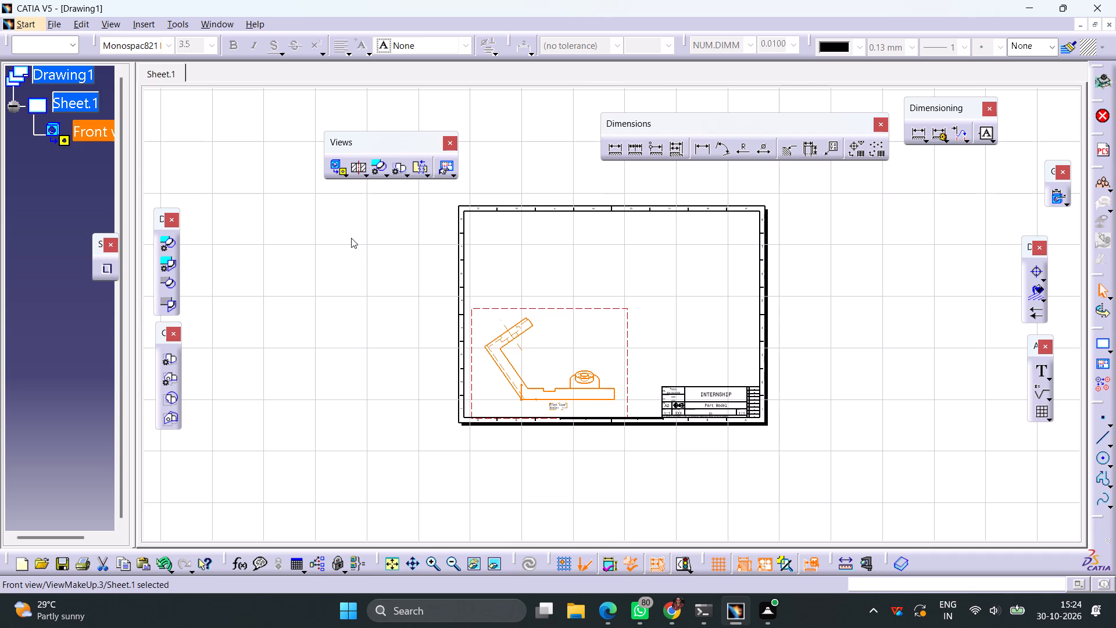
Project the top view from the front view and place it above the front view.
{"action": "left_click", "coordinate": [344, 174]}
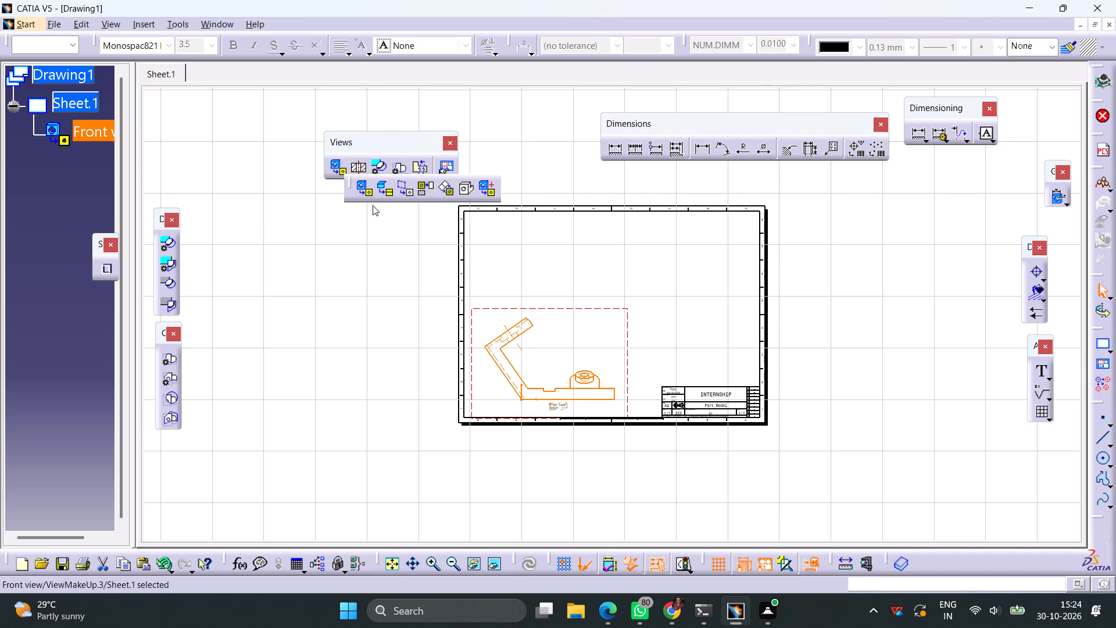
{"action": "left_click", "coordinate": [420, 194]}
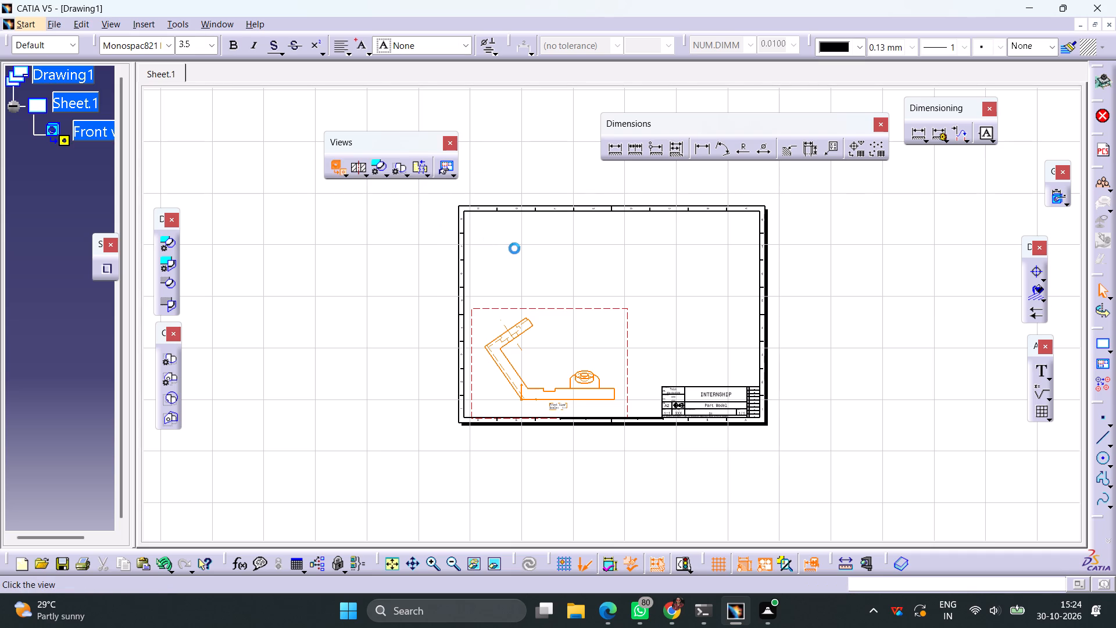
{"action": "left_click", "coordinate": [533, 255]}
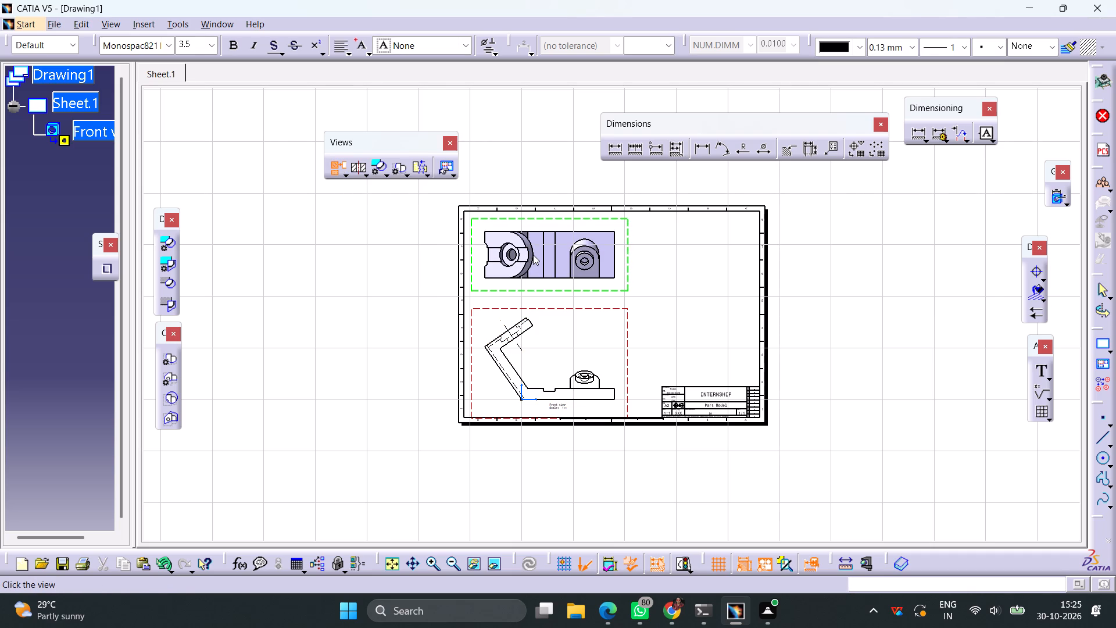
Project the right view from the front view and place it beside the front view, above the title block area.
{"action": "middle_click_drag", "start_coordinate": [445, 331], "coordinate": [451, 271], "text": "ctrl"}
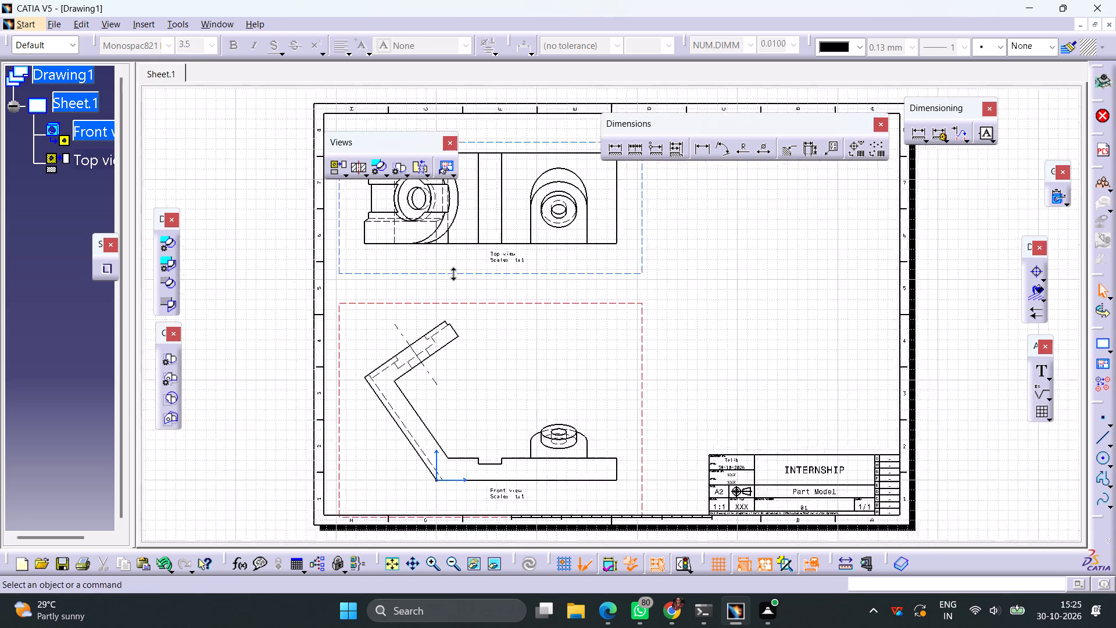
{"action": "middle_click_drag", "start_coordinate": [451, 271], "coordinate": [452, 264], "text": "ctrl"}
{"action": "middle_click_drag", "start_coordinate": [452, 267], "coordinate": [525, 336]}
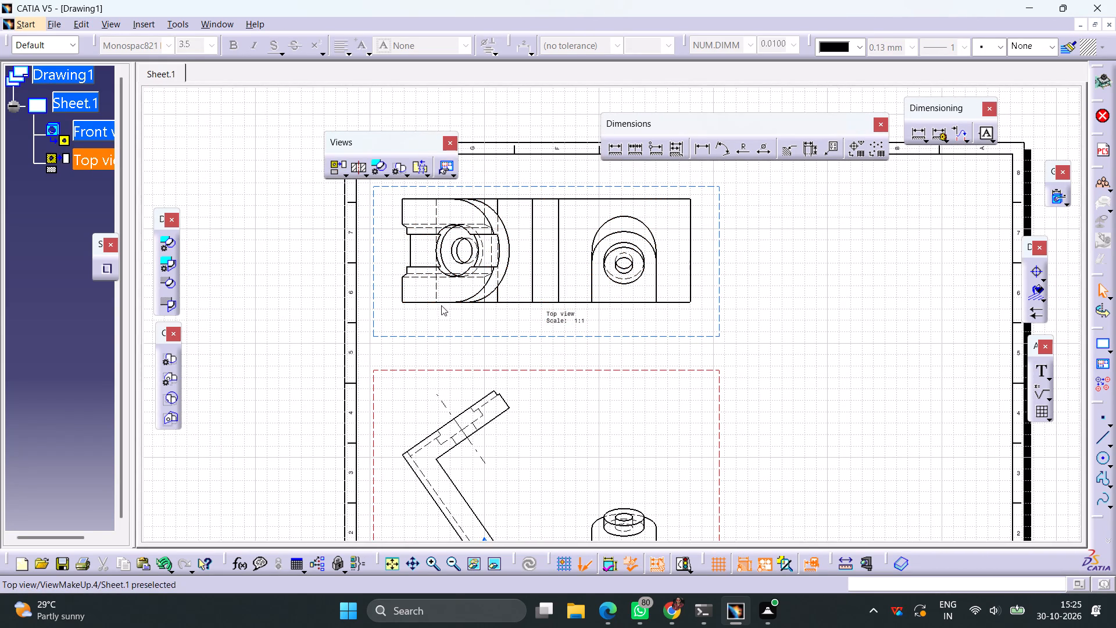
{"action": "left_click", "coordinate": [347, 176]}
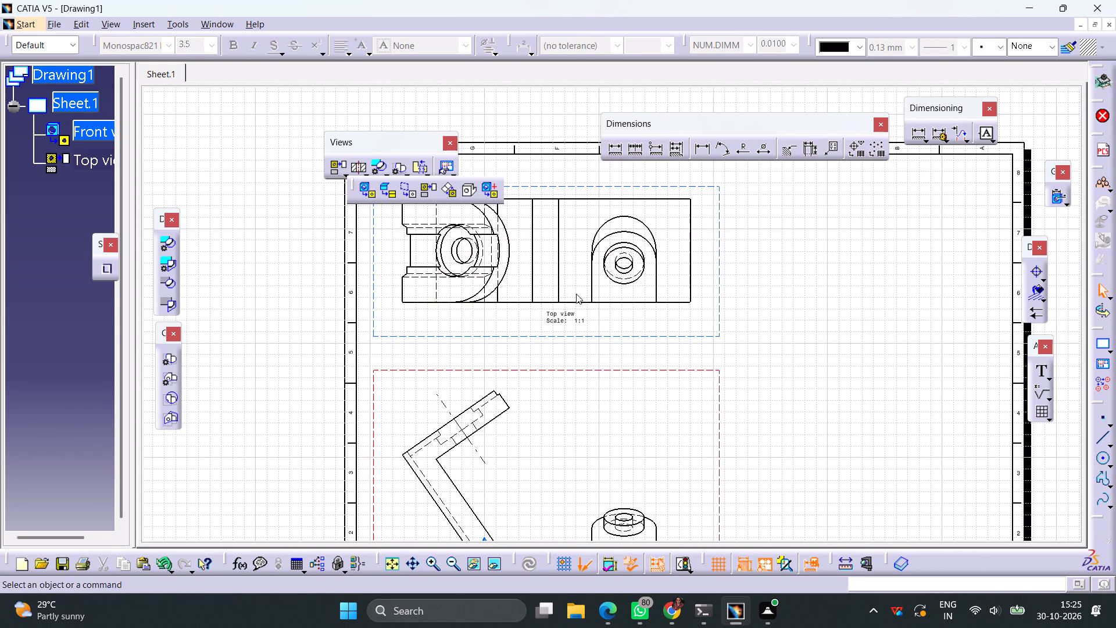
{"action": "middle_click_drag", "start_coordinate": [576, 296], "coordinate": [567, 344], "text": "ctrl"}
{"action": "left_click", "coordinate": [301, 286]}
{"action": "middle_click_drag", "start_coordinate": [317, 276], "coordinate": [315, 323], "text": "ctrl"}
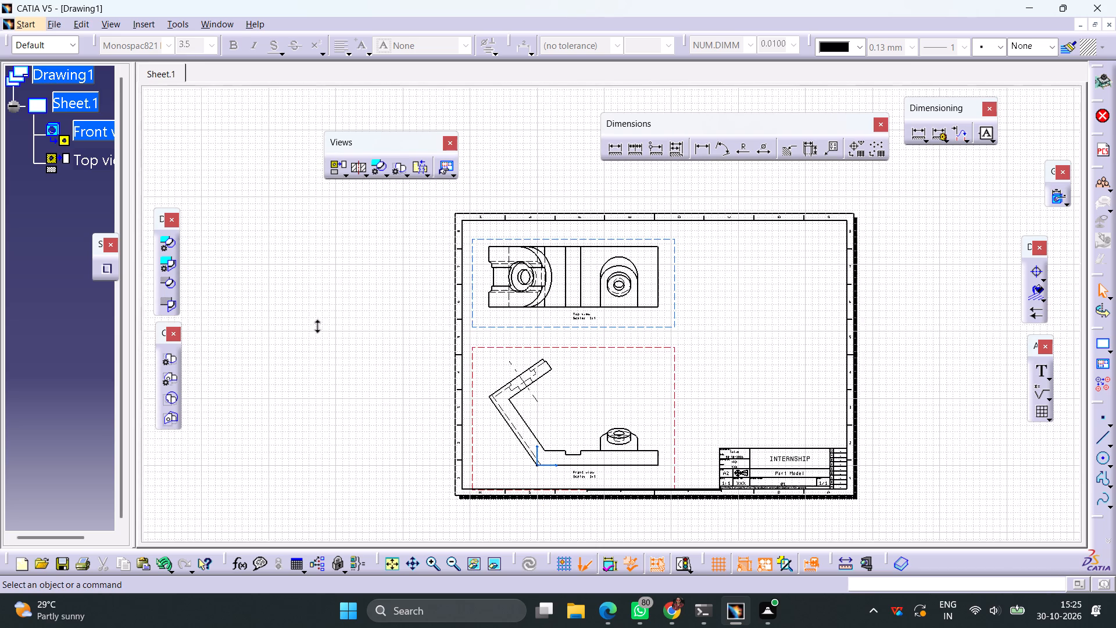
{"action": "middle_click_drag", "start_coordinate": [315, 323], "coordinate": [315, 308], "text": "ctrl"}
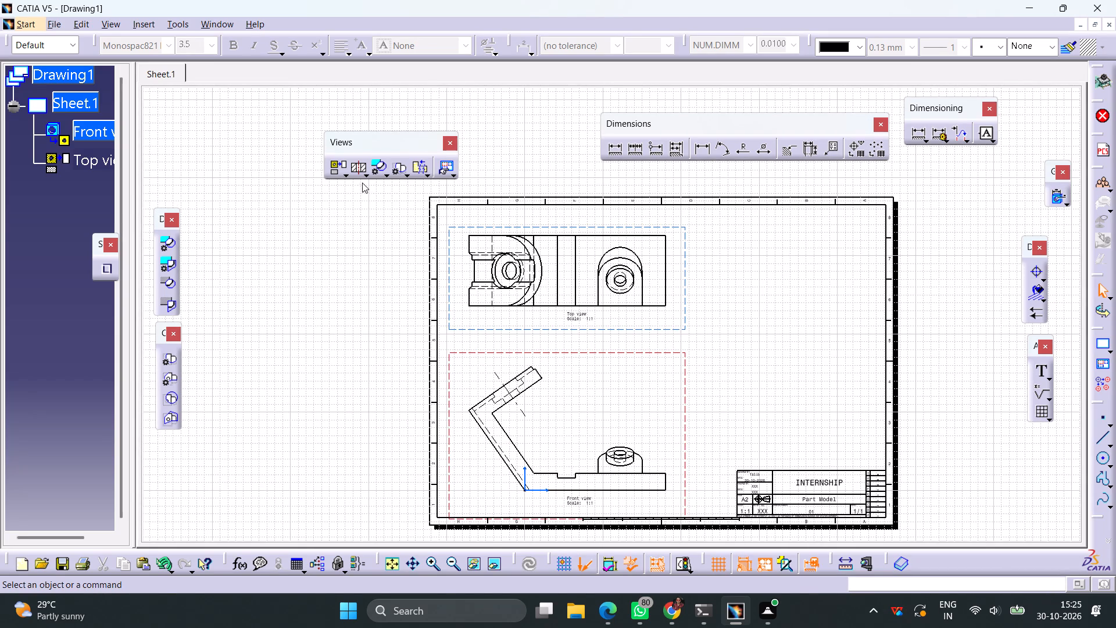
{"action": "left_click", "coordinate": [333, 174]}
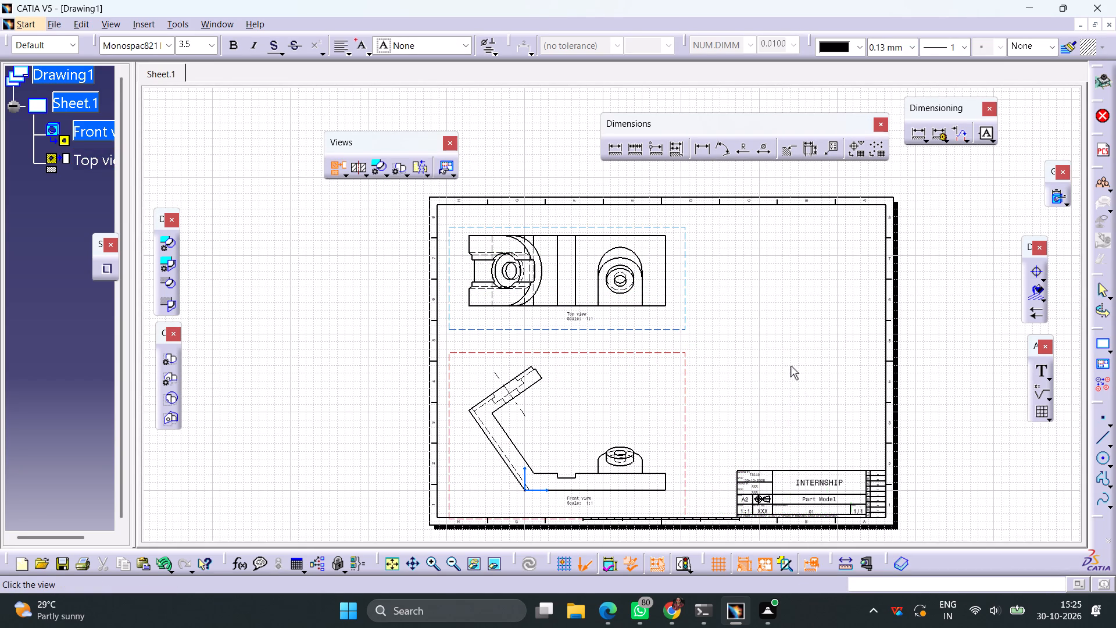
{"action": "left_click", "coordinate": [777, 373]}
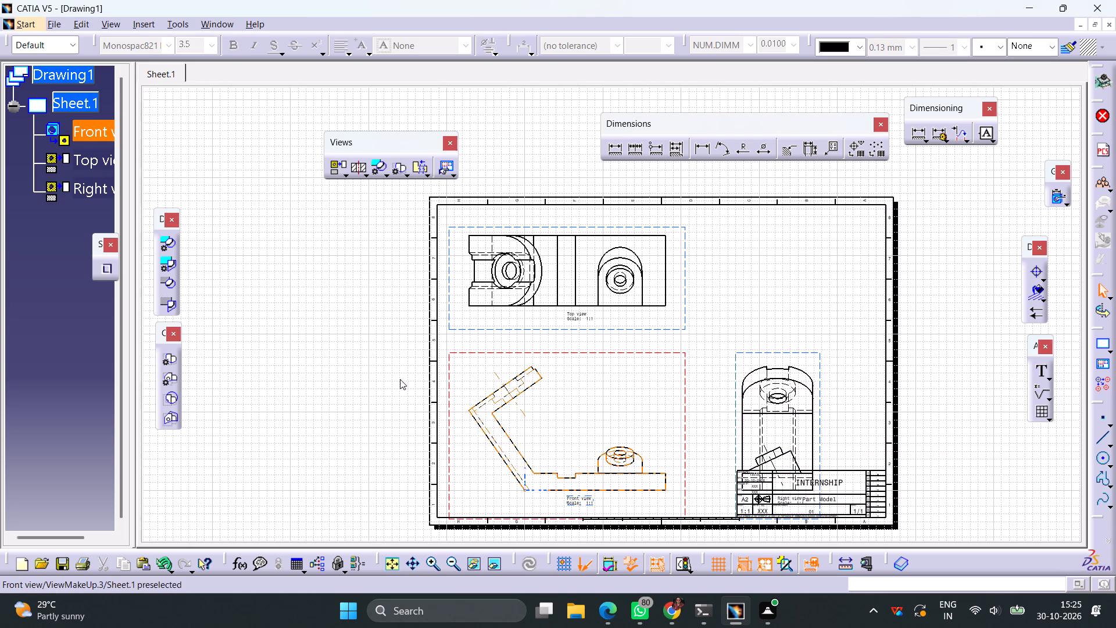
Move the front view, with its aligned projections, slightly upward on the sheet.
{"action": "middle_click_drag", "start_coordinate": [400, 377], "coordinate": [398, 405], "text": "ctrl"}
{"action": "left_click_drag", "start_coordinate": [581, 343], "coordinate": [581, 329]}
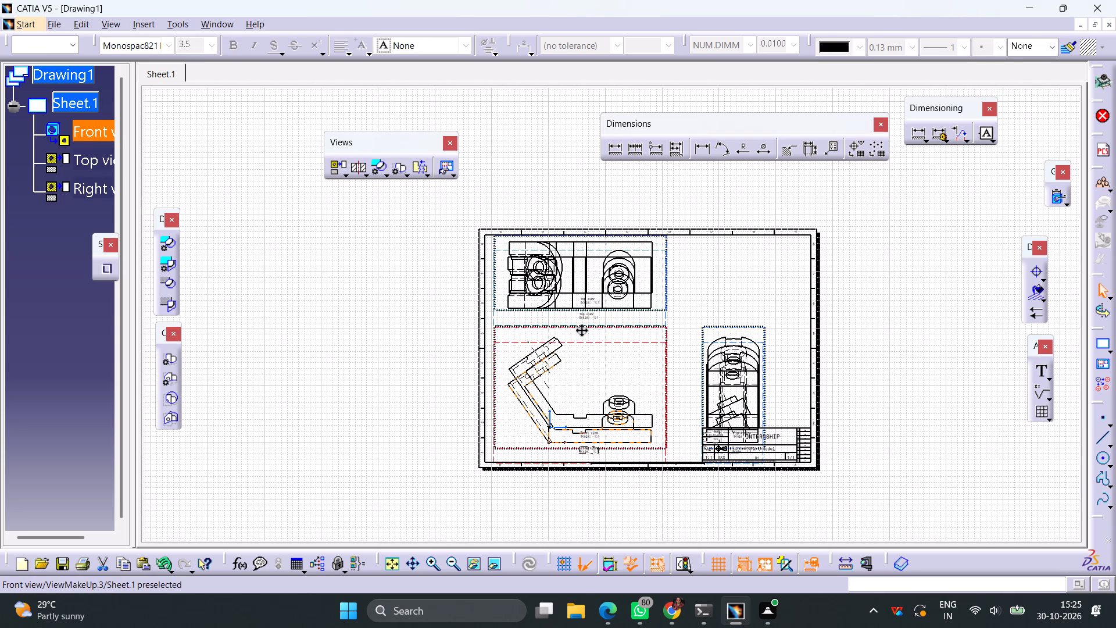
{"action": "left_click_drag", "start_coordinate": [581, 329], "coordinate": [580, 326]}
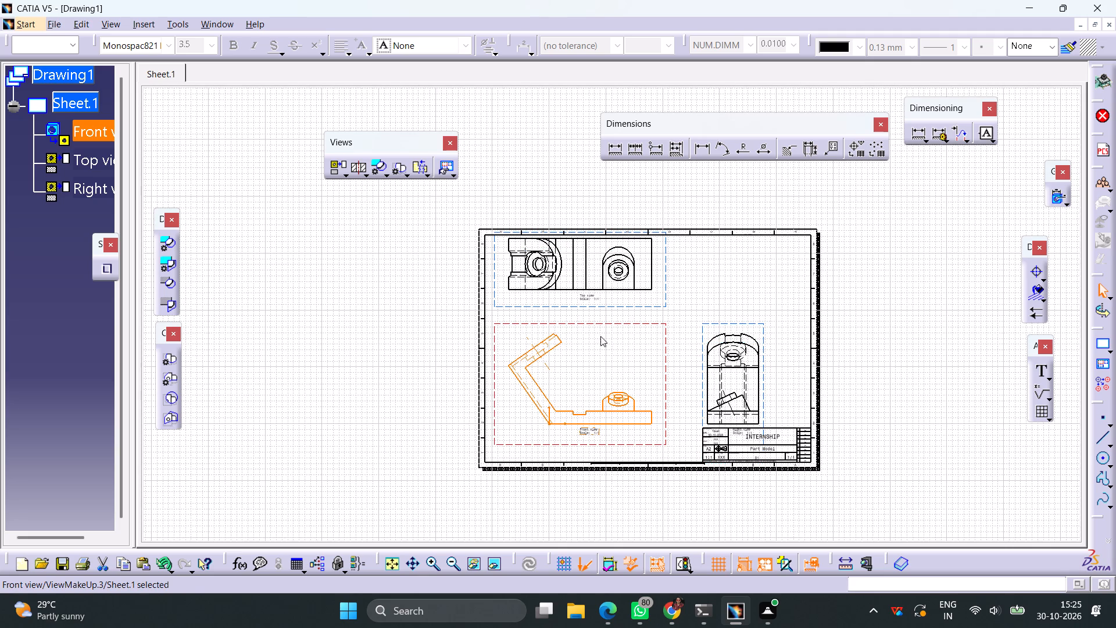
{"action": "left_click", "coordinate": [872, 375]}
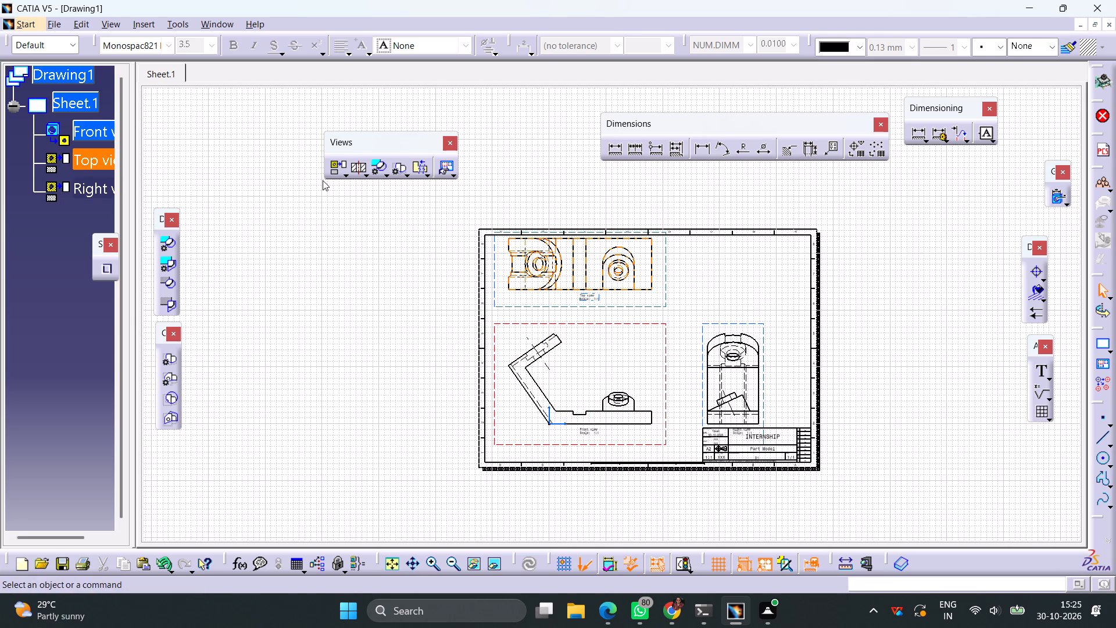
Create an isometric view of Part1 and place it in the sheet's upper right area, above the right view.
{"action": "left_click", "coordinate": [347, 176]}
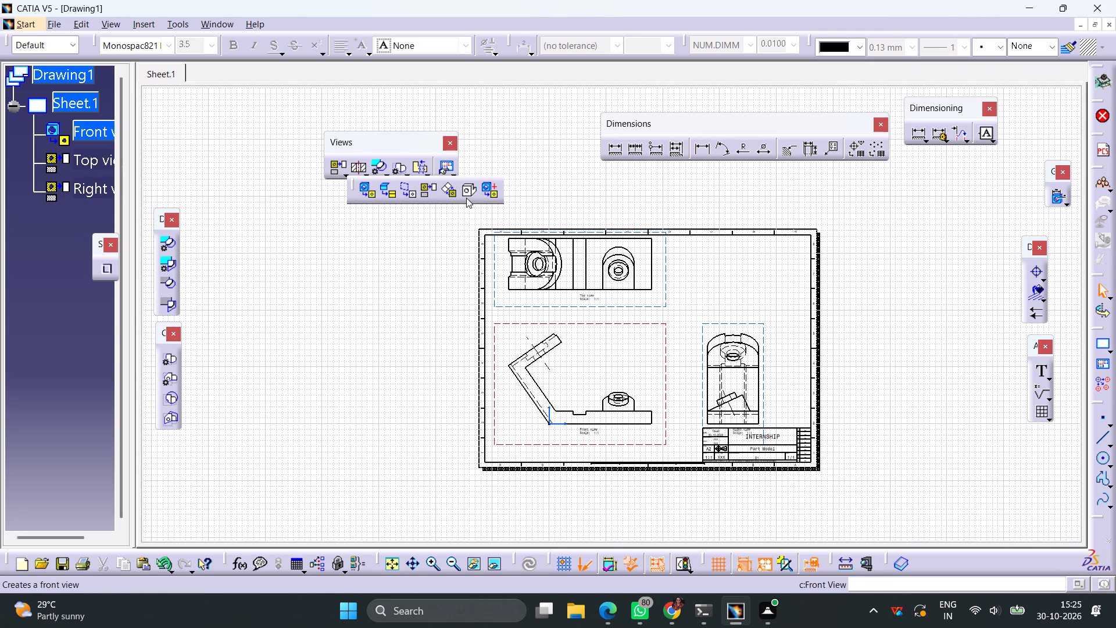
{"action": "left_click", "coordinate": [466, 197]}
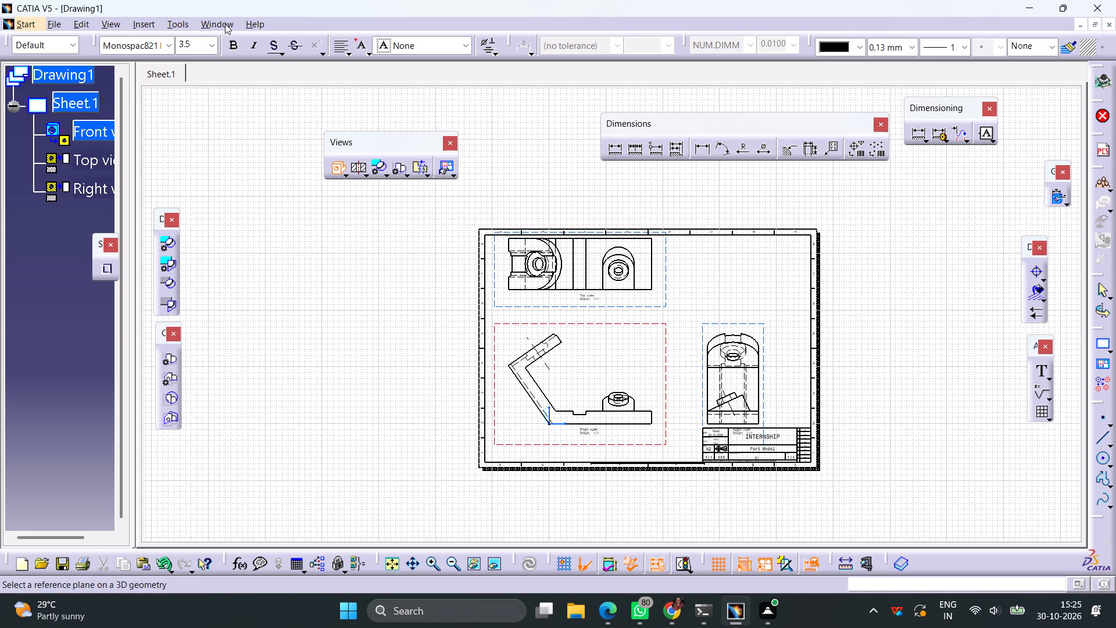
{"action": "left_click", "coordinate": [225, 24]}
{"action": "left_click", "coordinate": [249, 126]}
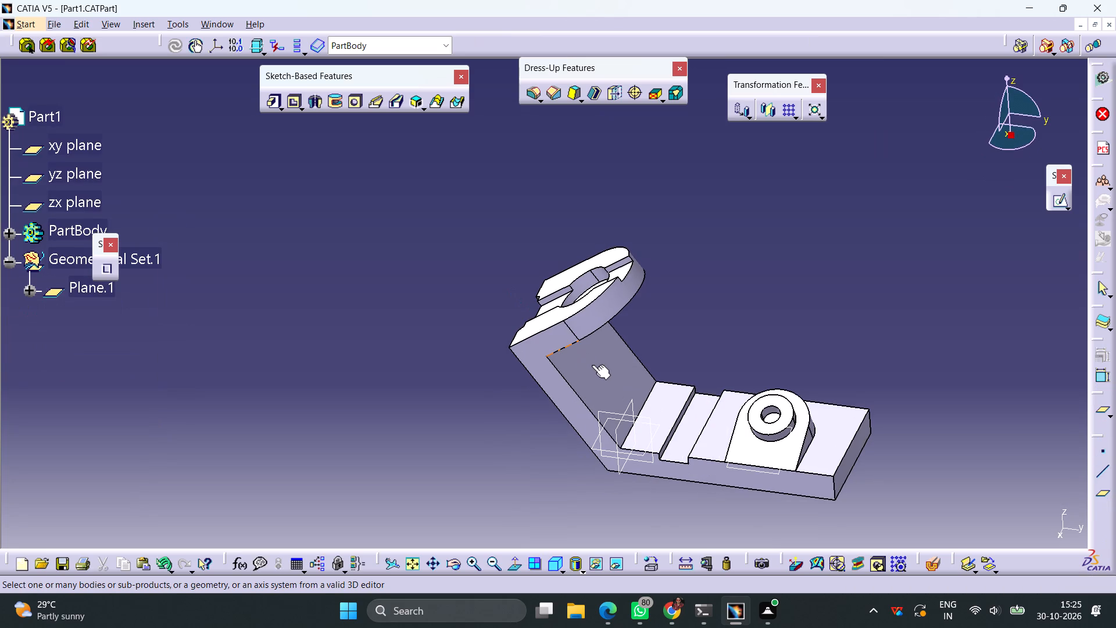
{"action": "left_click", "coordinate": [594, 368]}
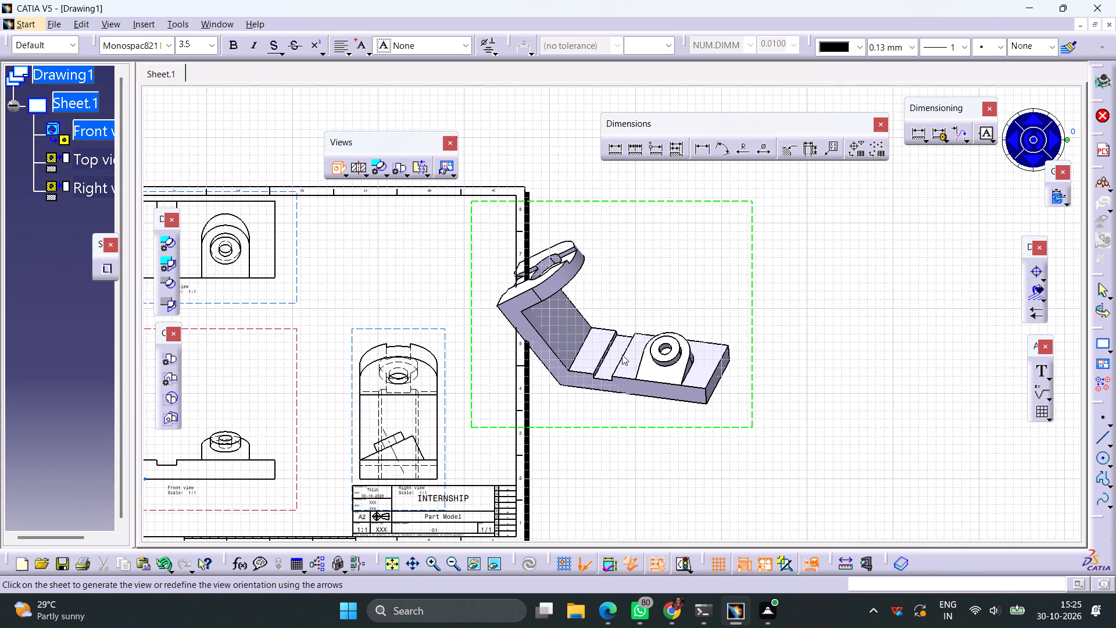
{"action": "scroll", "coordinate": [620, 376], "scroll_direction": "up", "scroll_amount": 1, "text": "ctrl"}
{"action": "middle_click_drag", "start_coordinate": [620, 376], "coordinate": [615, 401], "text": "ctrl"}
{"action": "left_click_drag", "start_coordinate": [627, 406], "coordinate": [593, 380]}
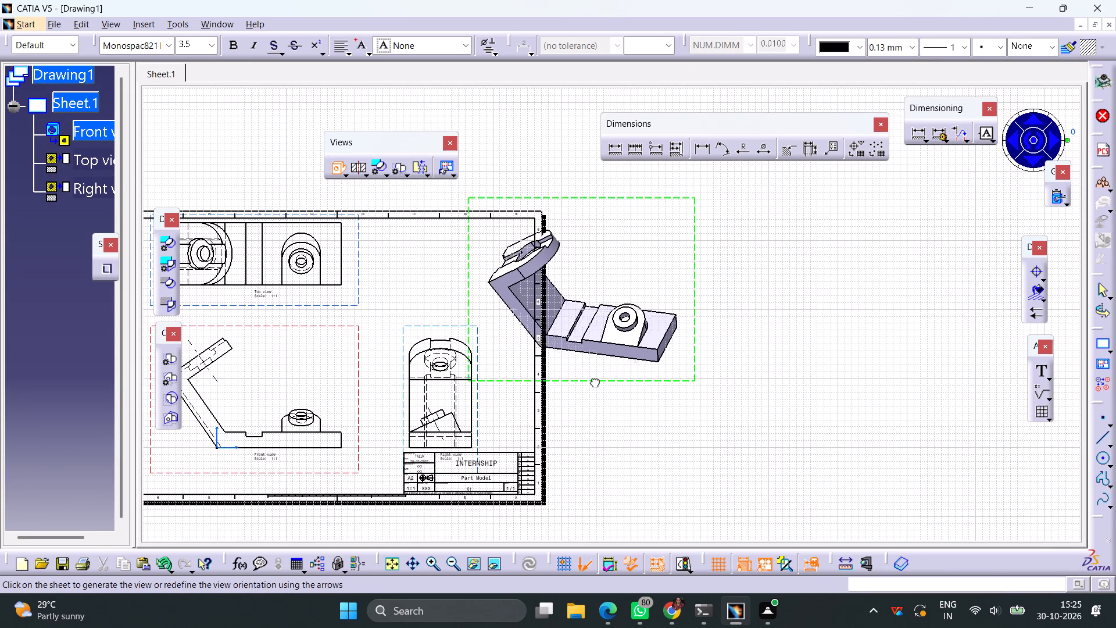
{"action": "left_click_drag", "start_coordinate": [593, 380], "coordinate": [463, 342]}
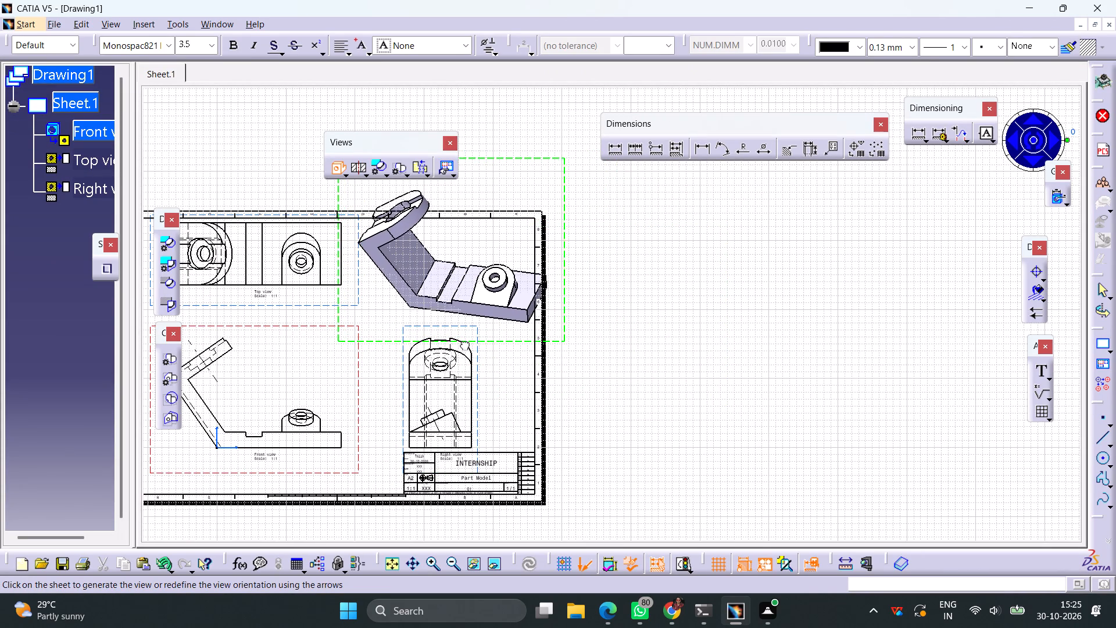
{"action": "left_click_drag", "start_coordinate": [463, 342], "coordinate": [456, 344]}
{"action": "left_click", "coordinate": [635, 355]}
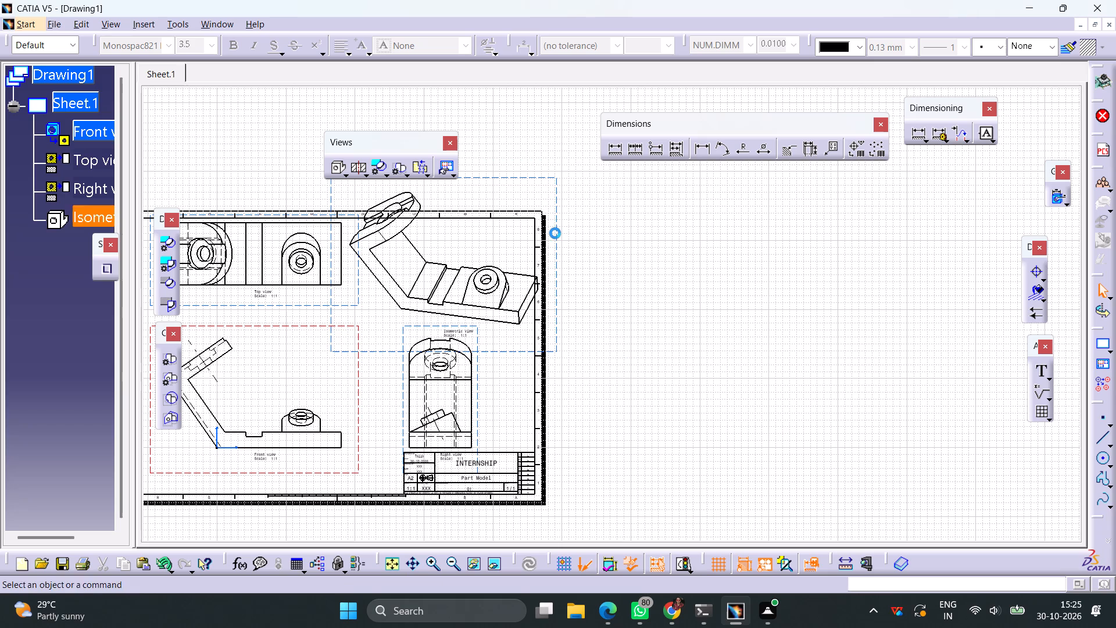
Make the isometric view the active view.
{"action": "right_click", "coordinate": [556, 184]}
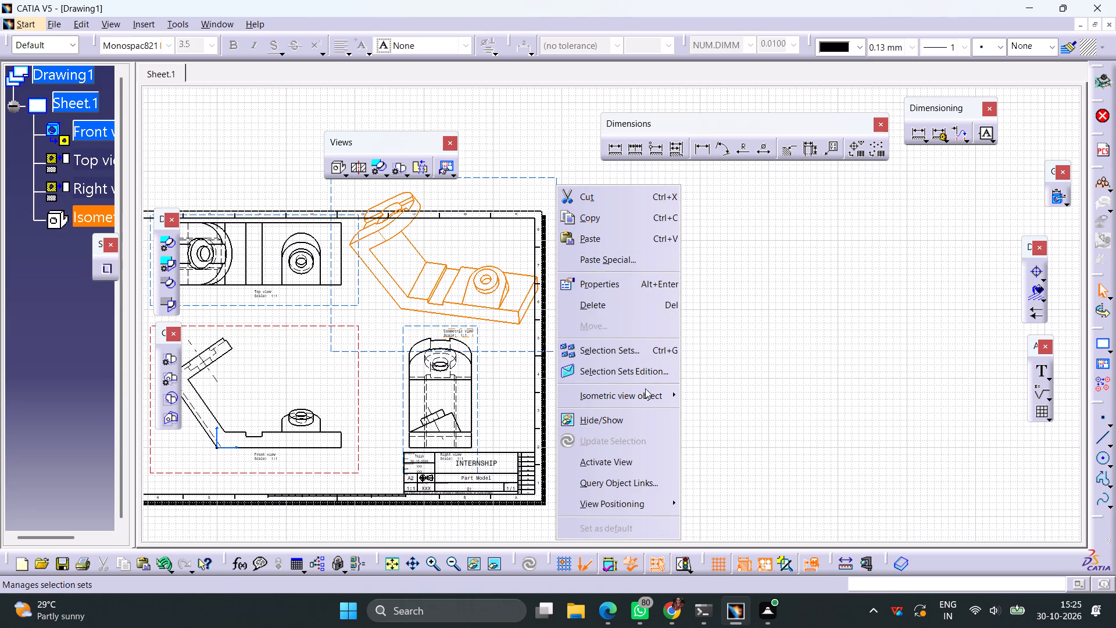
{"action": "left_click", "coordinate": [607, 458]}
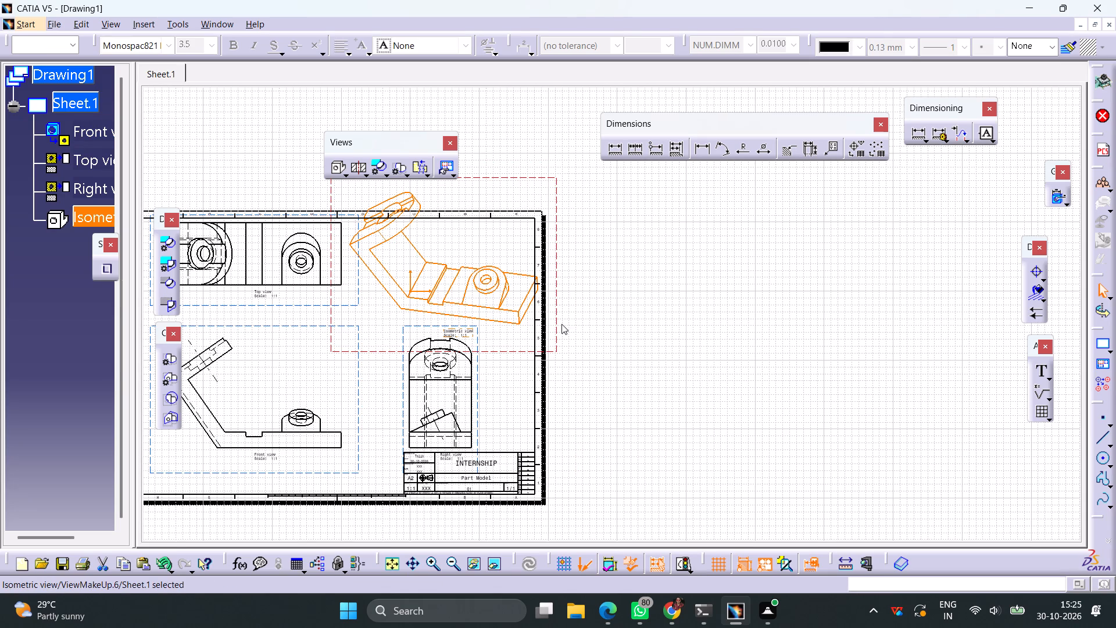
Set the isometric view's scale to 1:2 in its properties.
{"action": "right_click", "coordinate": [557, 323]}
{"action": "left_click", "coordinate": [613, 330]}
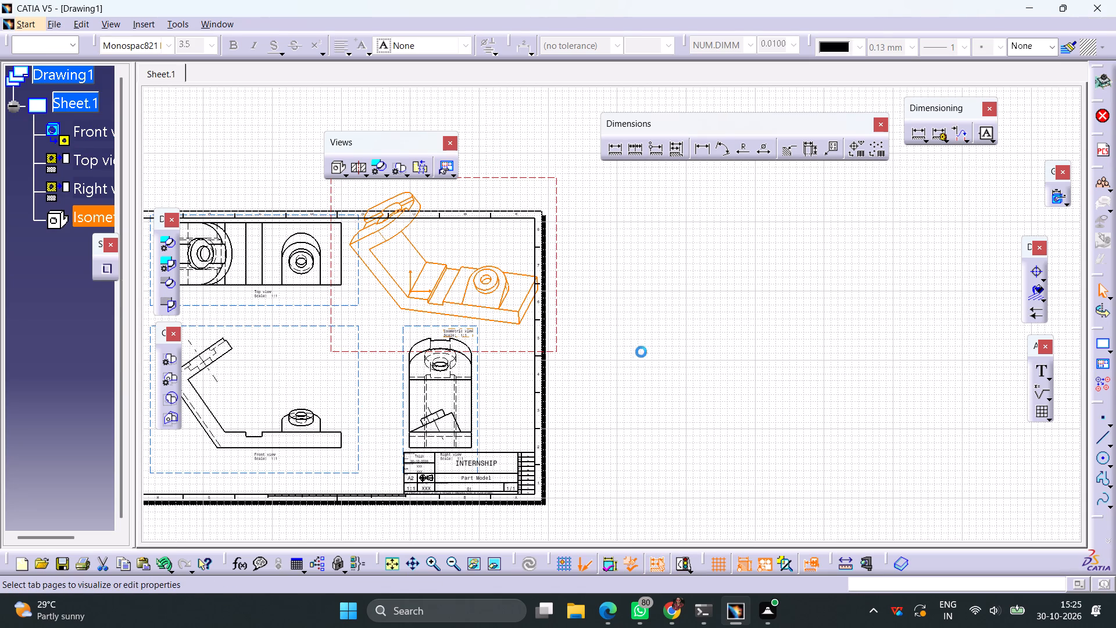
{"action": "left_click", "coordinate": [849, 274]}
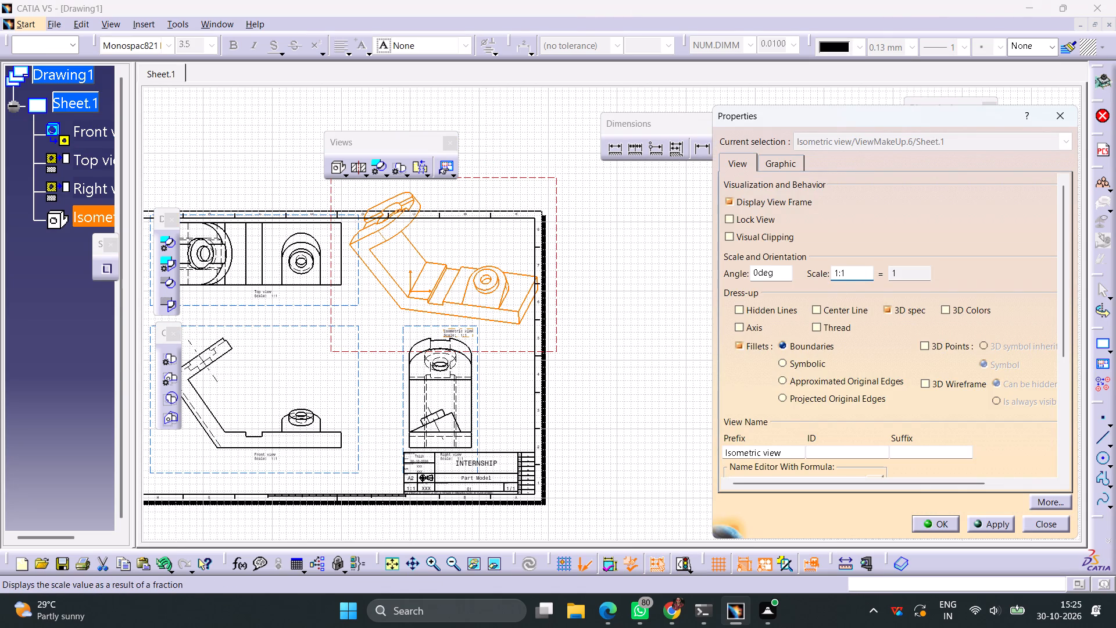
{"action": "key", "text": "BackSpace"}
{"action": "key", "text": "2"}
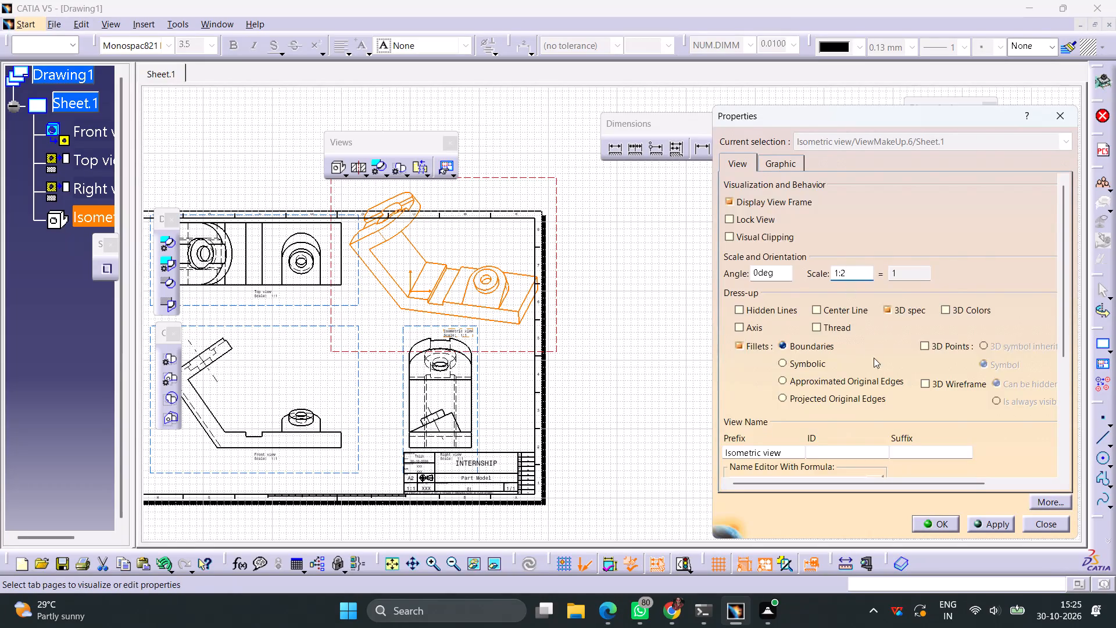
Set the isometric view's generation mode to Raster, using Shading with edges and High quality for visualization, and apply the properties.
{"action": "scroll", "coordinate": [874, 360], "scroll_direction": "down", "scroll_amount": 9}
{"action": "left_click", "coordinate": [940, 413]}
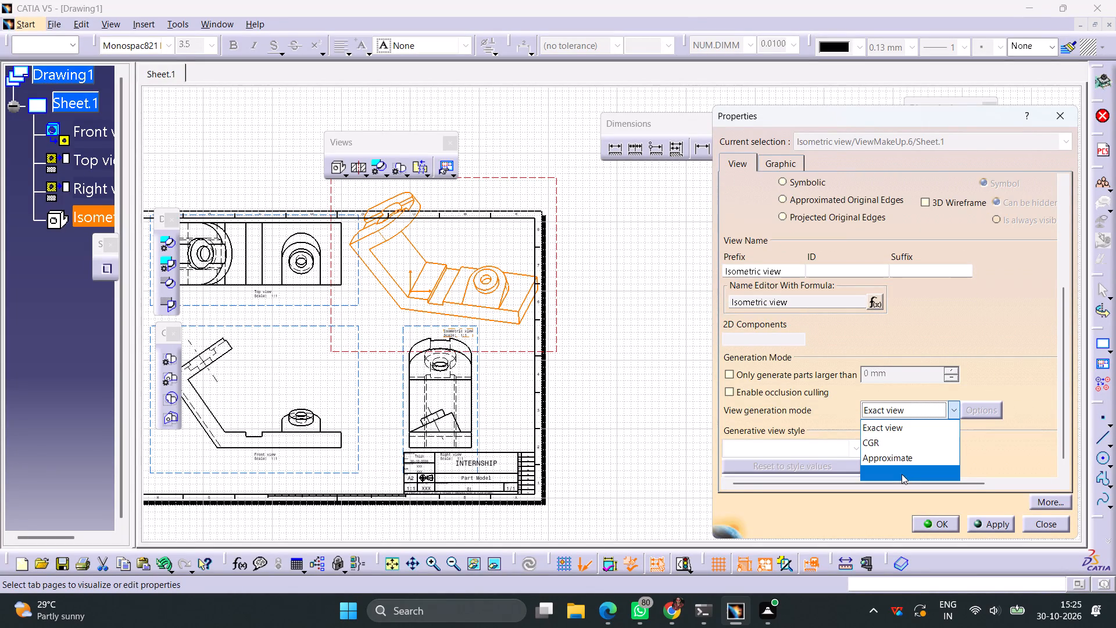
{"action": "left_click", "coordinate": [902, 474]}
{"action": "left_click", "coordinate": [979, 413]}
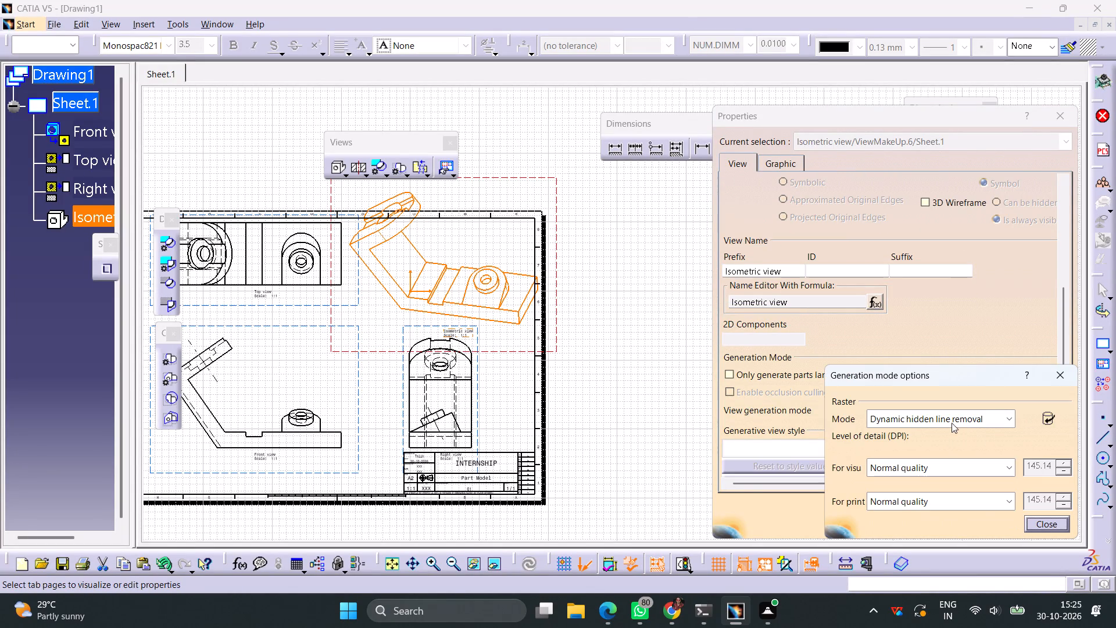
{"action": "left_click", "coordinate": [947, 419]}
{"action": "left_click", "coordinate": [918, 468]}
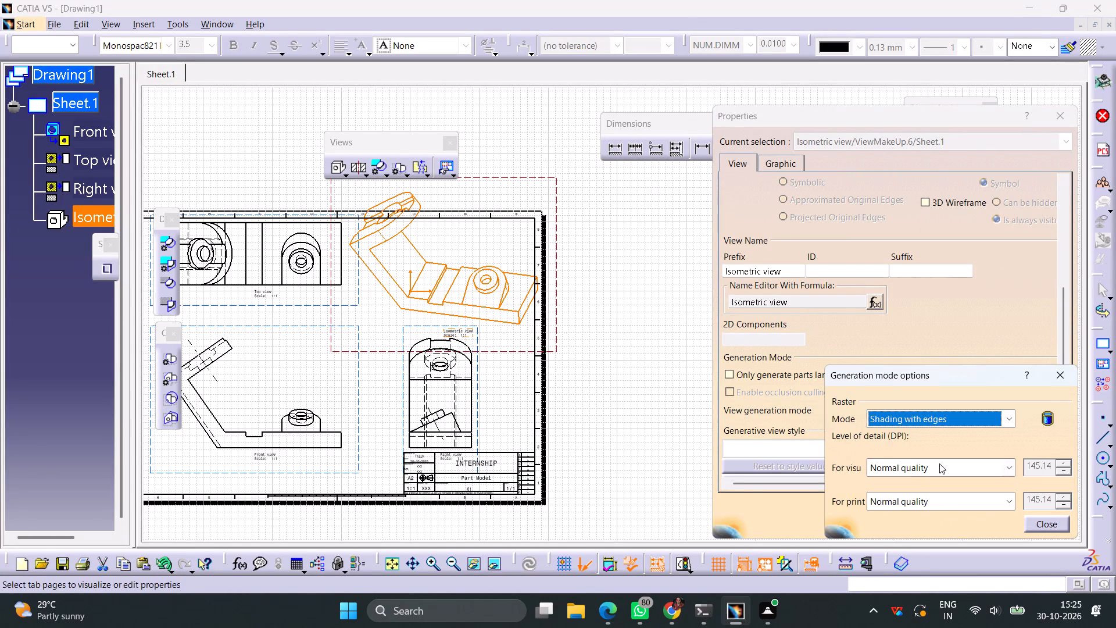
{"action": "left_click", "coordinate": [939, 463]}
{"action": "left_click", "coordinate": [898, 512]}
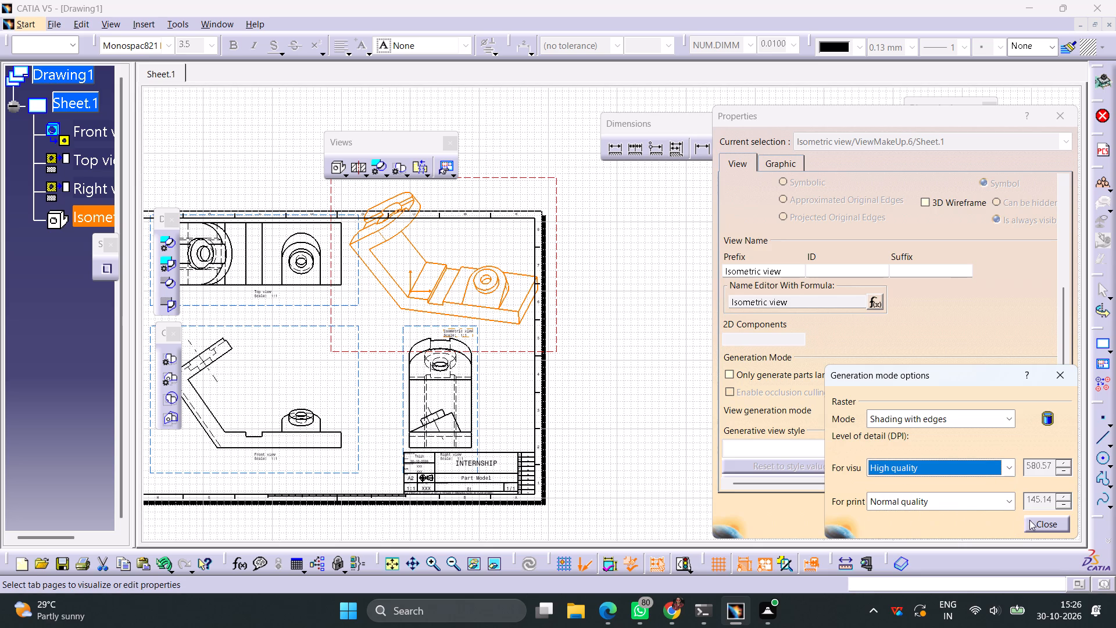
{"action": "left_click", "coordinate": [1030, 522]}
{"action": "left_click", "coordinate": [999, 526]}
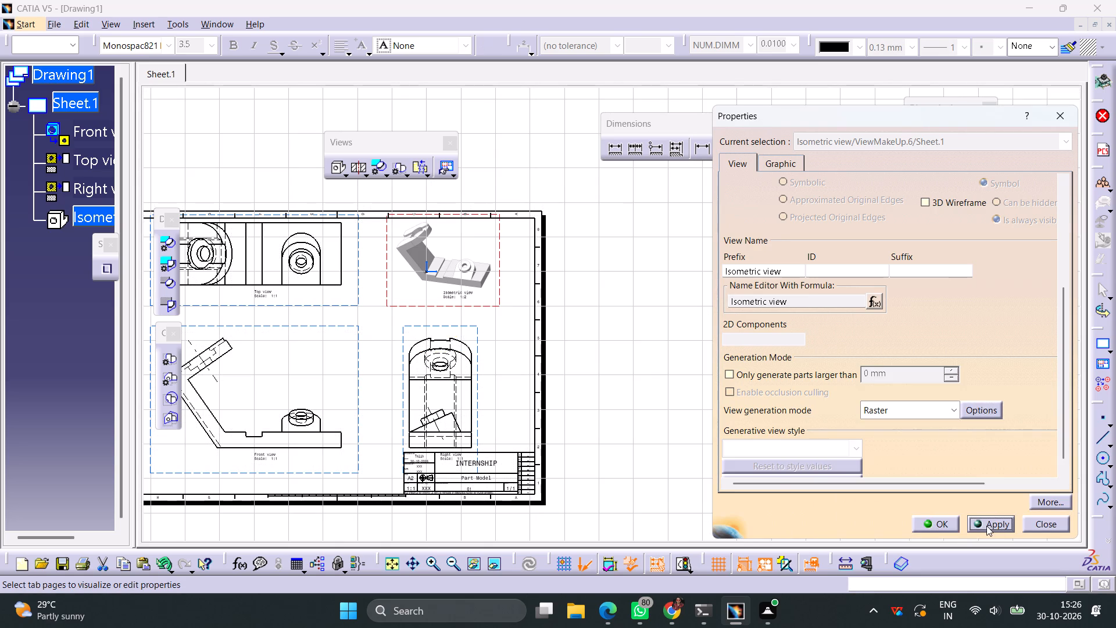
{"action": "left_click", "coordinate": [943, 523]}
{"action": "left_click", "coordinate": [653, 358]}
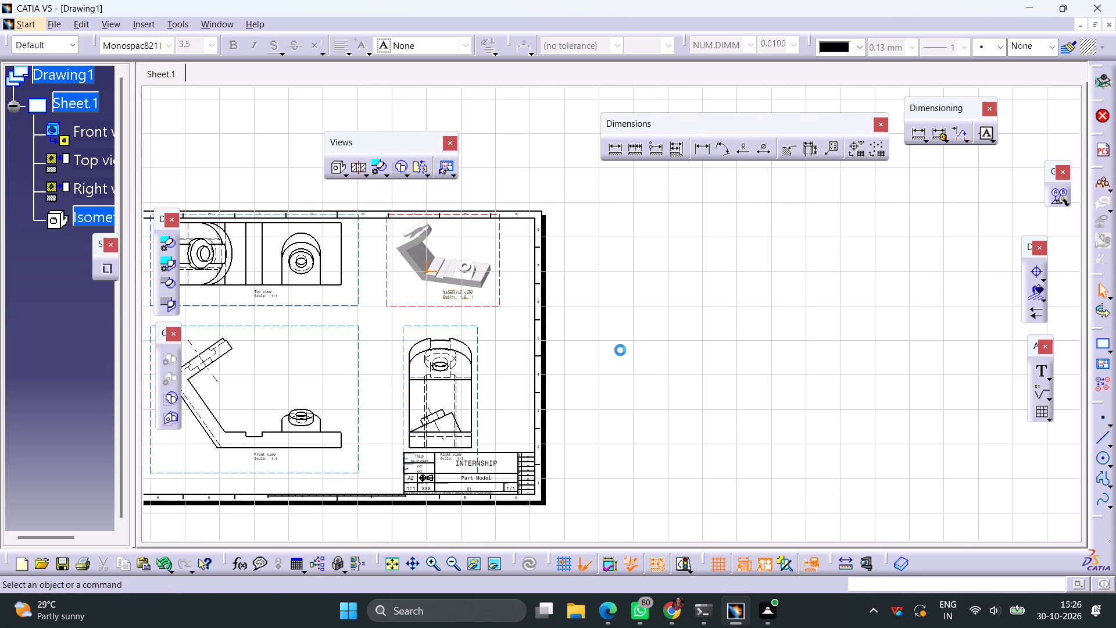
Dimension the length of the base's bottom edge in the front view, placing the dimension just below the edge.
{"action": "middle_click_drag", "start_coordinate": [376, 376], "coordinate": [567, 387]}
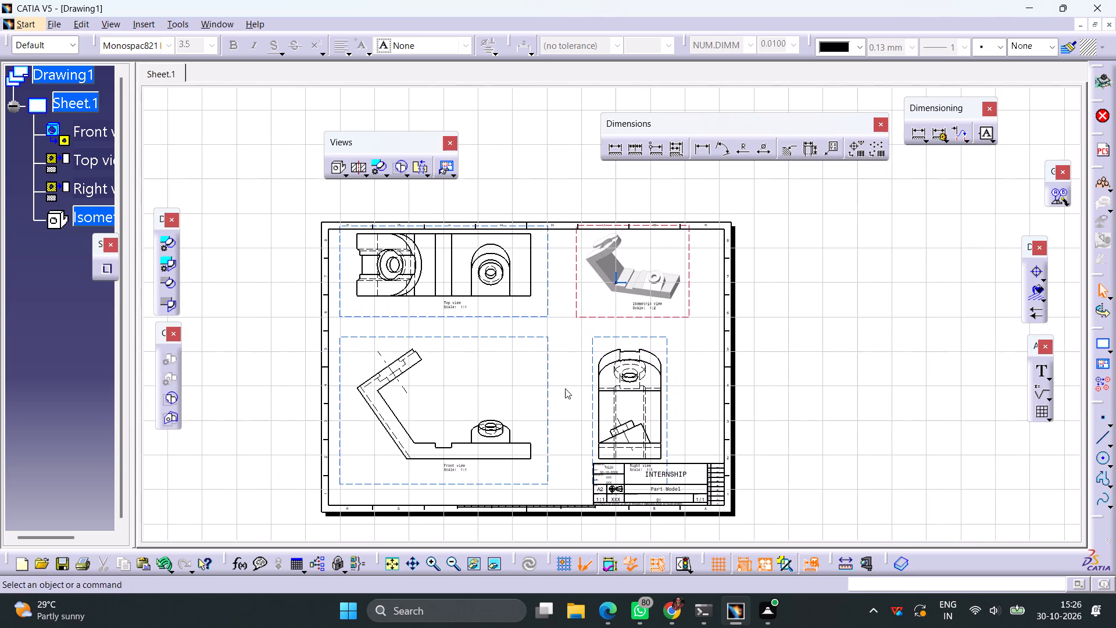
{"action": "middle_click_drag", "start_coordinate": [518, 423], "coordinate": [514, 392], "text": "ctrl"}
{"action": "middle_click_drag", "start_coordinate": [464, 396], "coordinate": [477, 317]}
{"action": "left_click", "coordinate": [616, 149]}
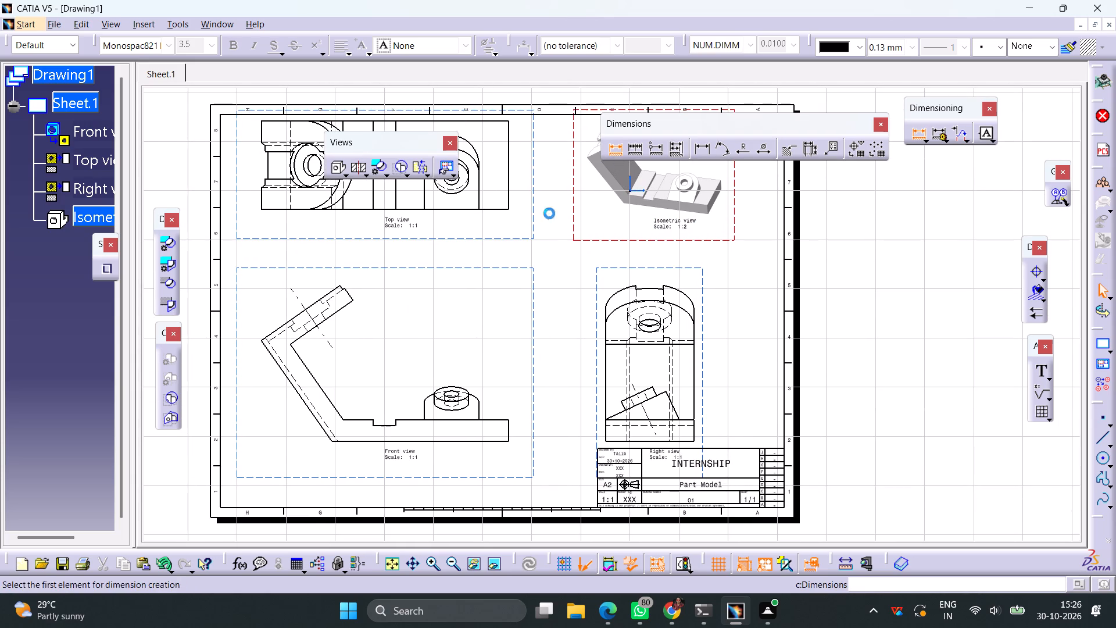
{"action": "left_click_drag", "start_coordinate": [405, 456], "coordinate": [395, 469]}
{"action": "left_click", "coordinate": [429, 442]}
{"action": "left_click", "coordinate": [424, 449]}
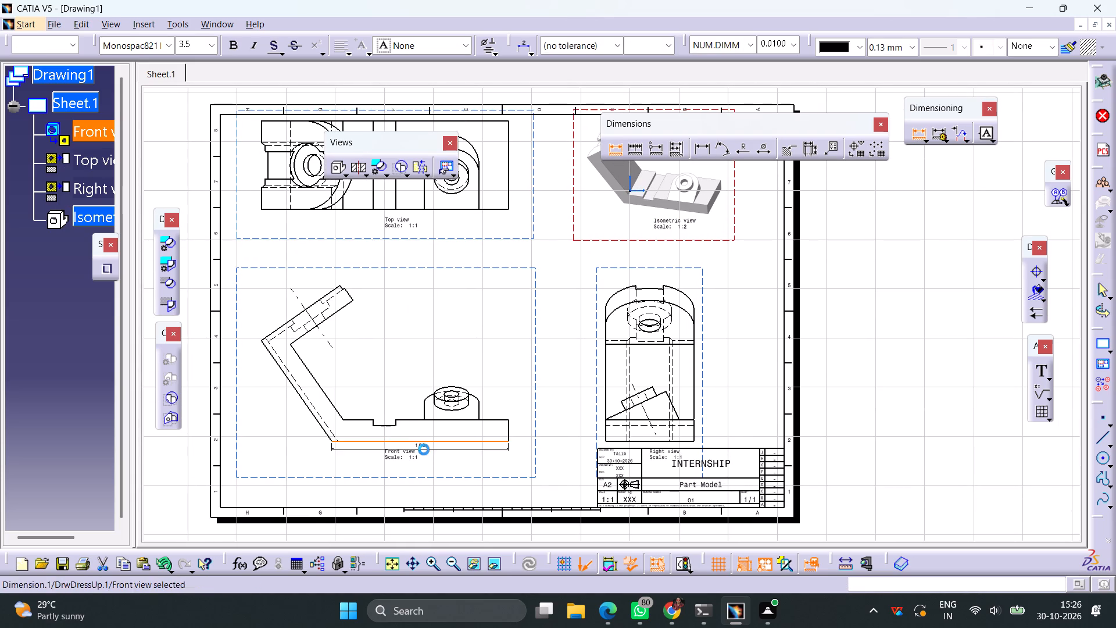
Move the front view's name and scale text lower, clear of the base length dimension.
{"action": "left_click_drag", "start_coordinate": [406, 458], "coordinate": [390, 478]}
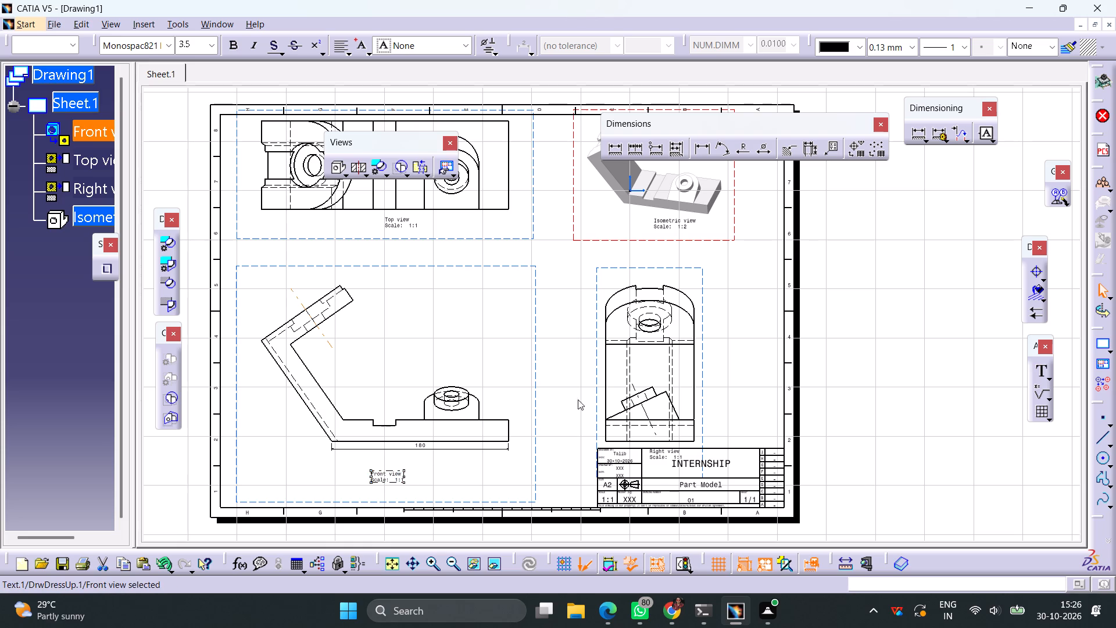
In the front view, dimension the base's thickness at its free end and the length of the inclined arm's outer edge.
{"action": "left_click", "coordinate": [611, 154]}
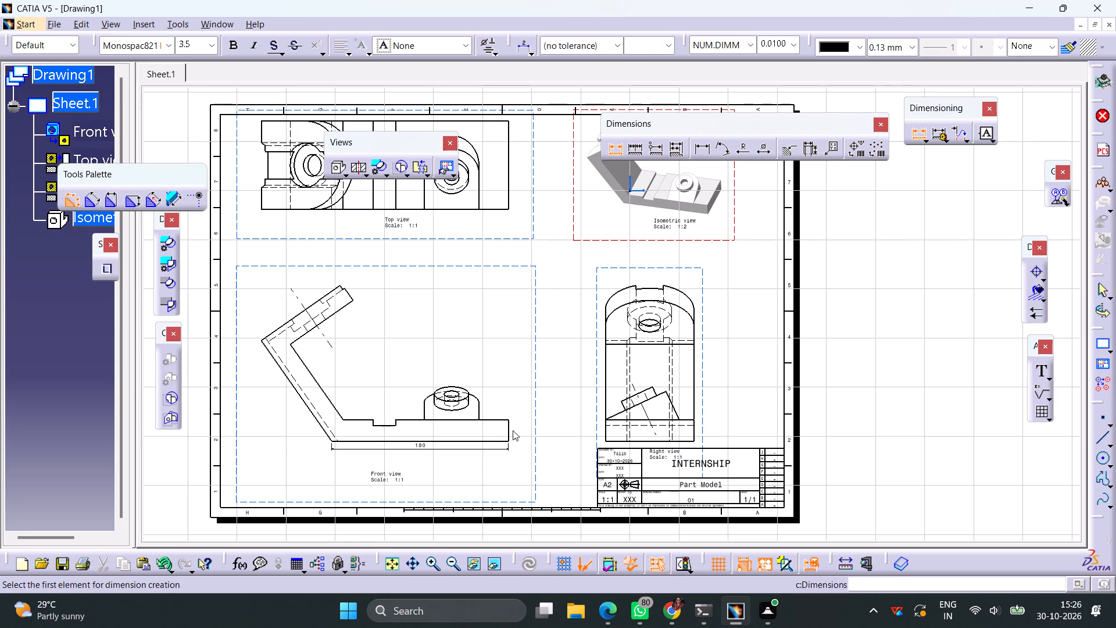
{"action": "left_click", "coordinate": [507, 431]}
{"action": "left_click", "coordinate": [525, 437]}
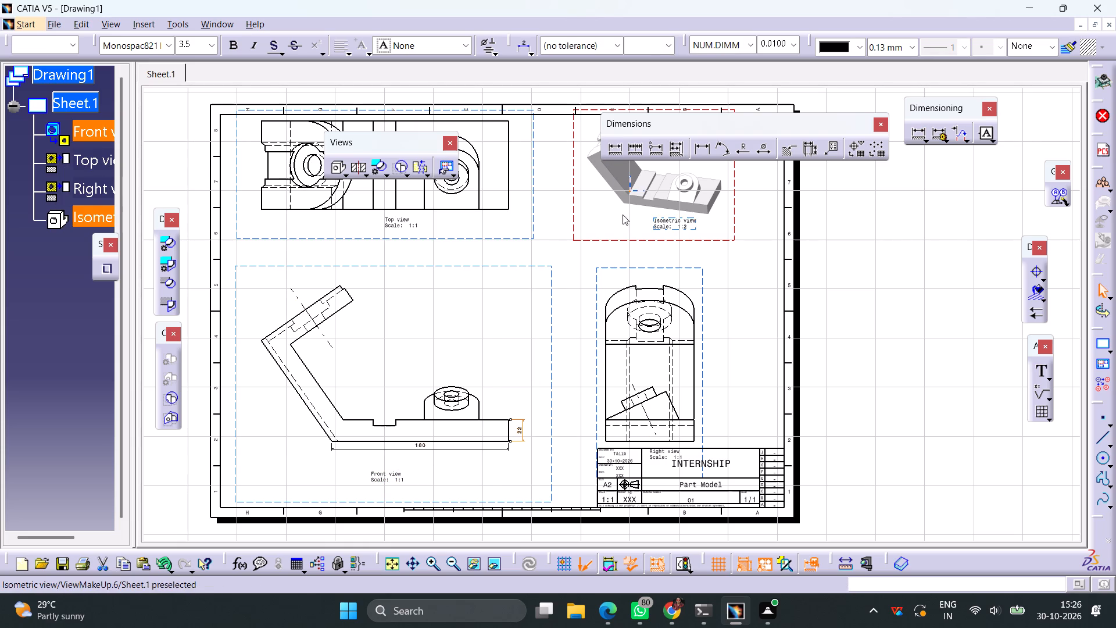
{"action": "left_click", "coordinate": [607, 152]}
{"action": "left_click", "coordinate": [314, 415]}
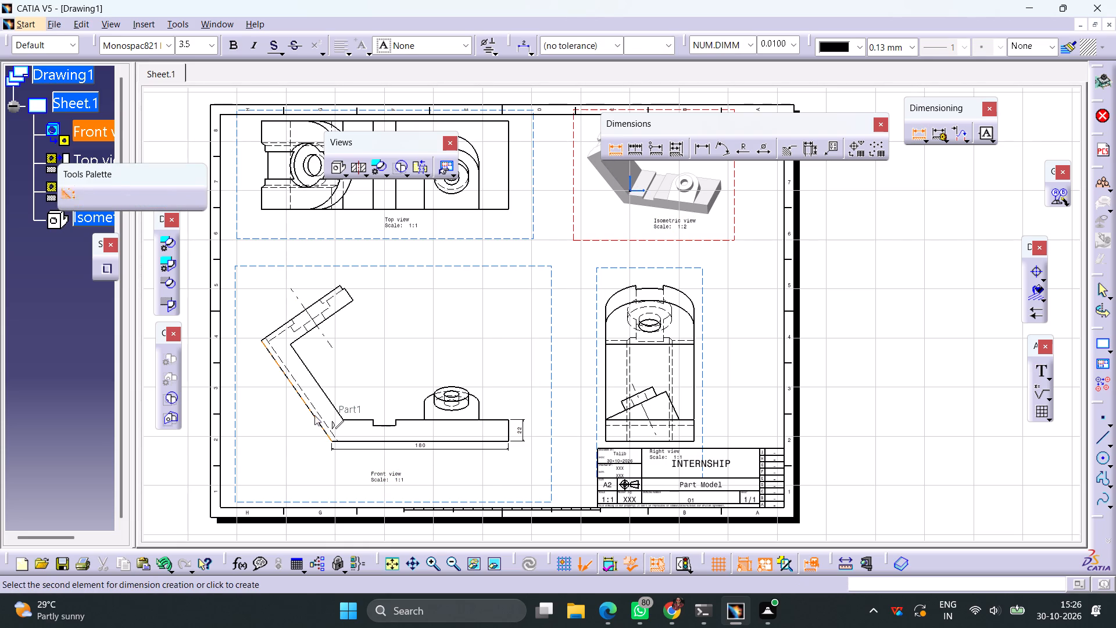
{"action": "left_click", "coordinate": [288, 439]}
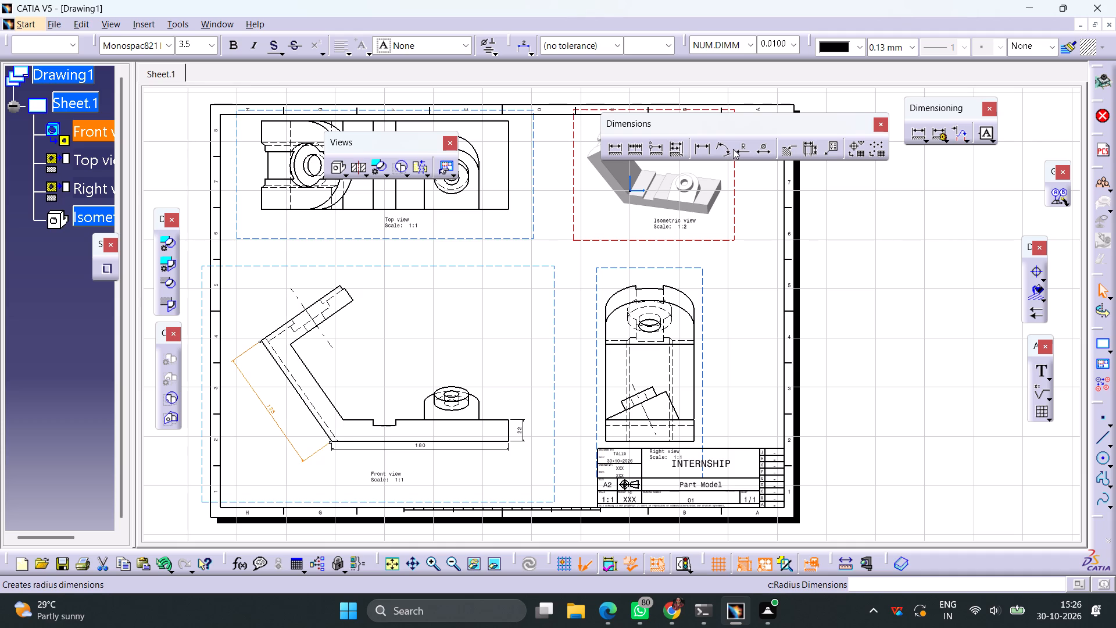
Add an angle dimension between the inclined arm's outer edge and the base's bottom edge, switching its sector to the acute angle outside the corner.
{"action": "left_click", "coordinate": [727, 144]}
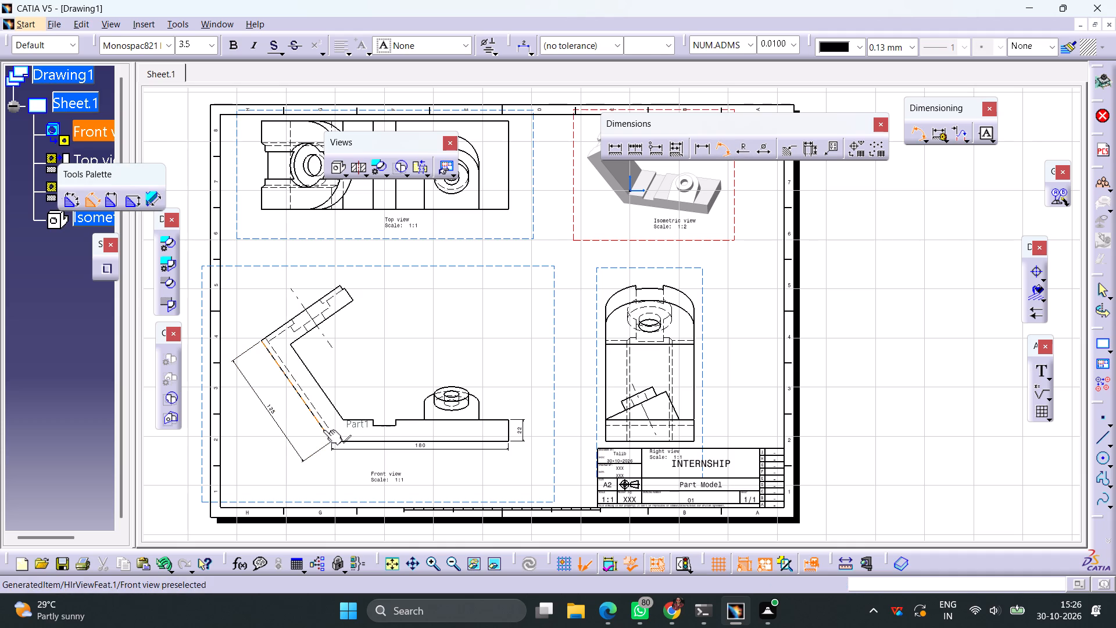
{"action": "left_click", "coordinate": [323, 430]}
{"action": "left_click", "coordinate": [357, 442]}
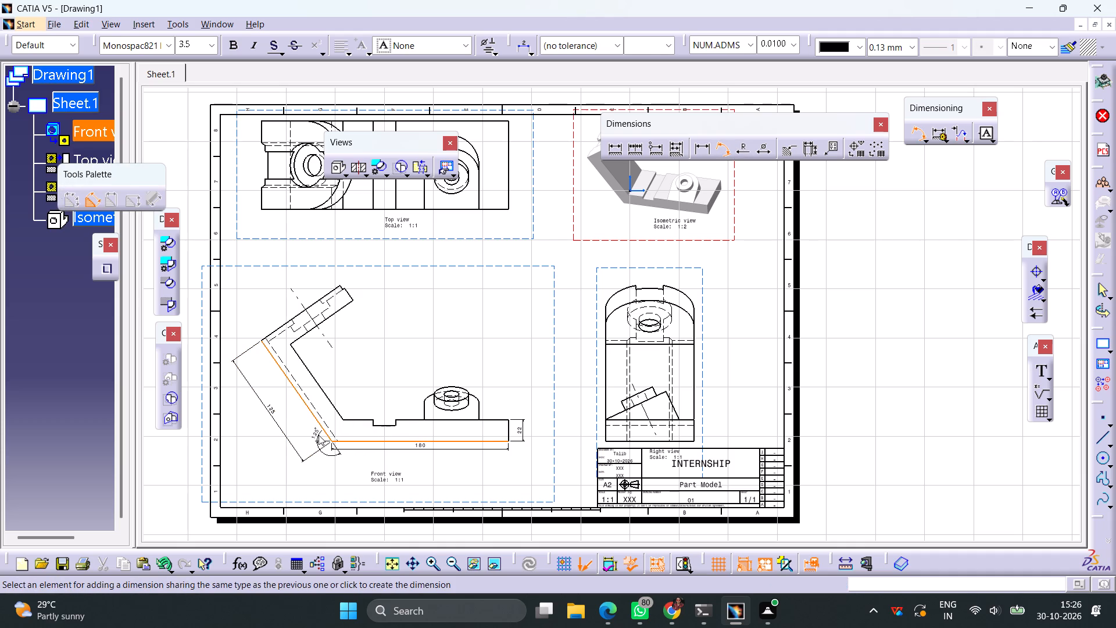
{"action": "right_click", "coordinate": [316, 433]}
{"action": "left_click", "coordinate": [353, 458]}
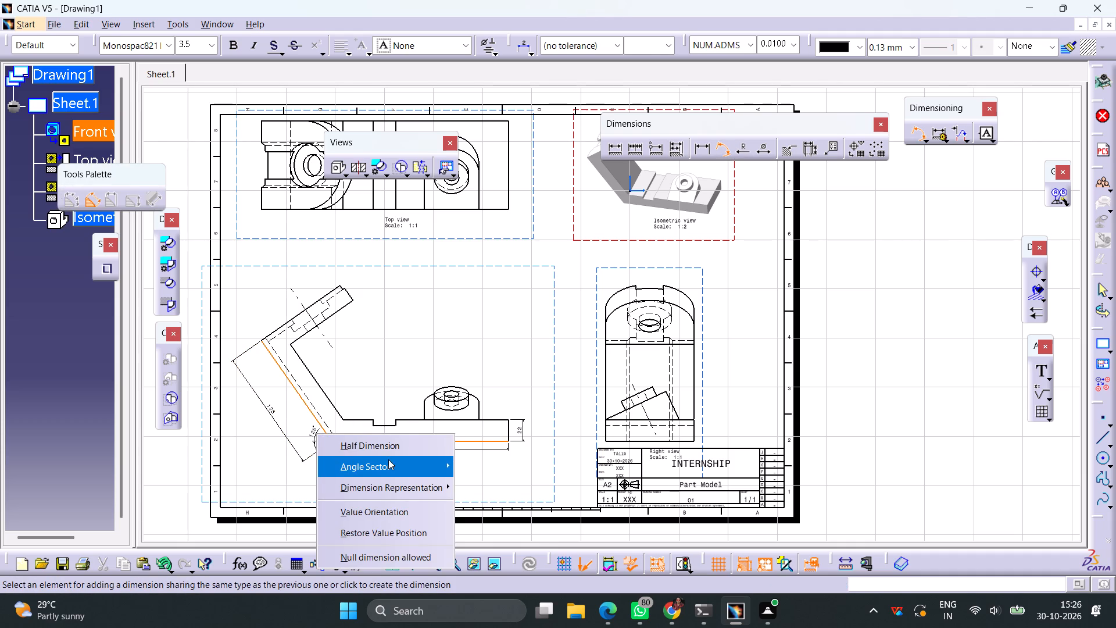
{"action": "left_click", "coordinate": [473, 482]}
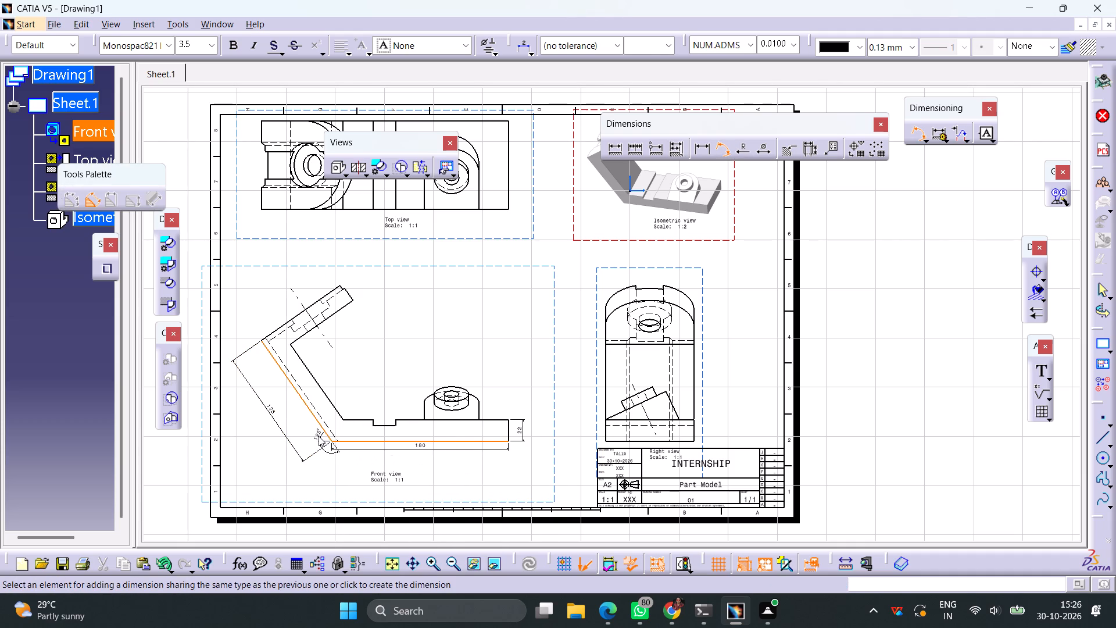
{"action": "right_click", "coordinate": [317, 436]}
{"action": "left_click", "coordinate": [491, 507]}
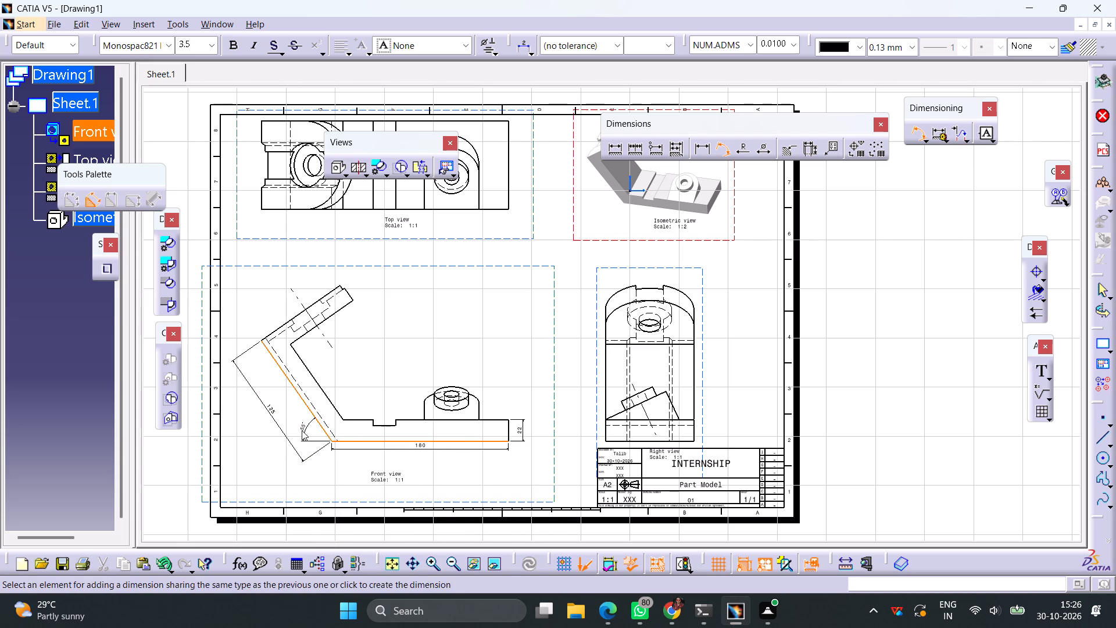
{"action": "left_click", "coordinate": [302, 430]}
{"action": "left_click", "coordinate": [426, 350]}
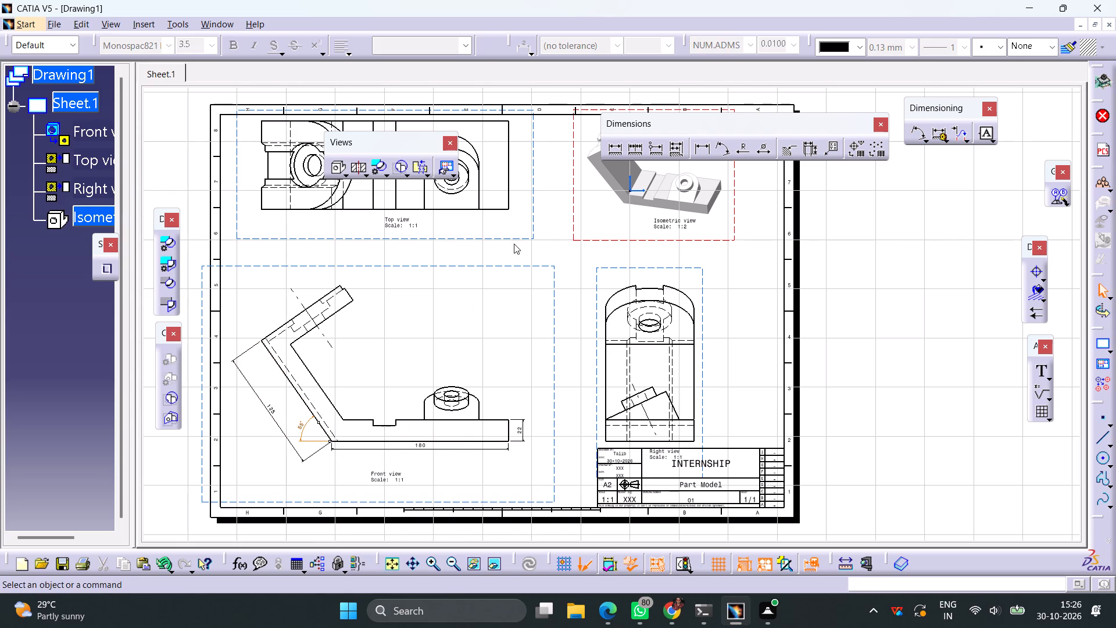
Dimension the thickness of the upper tilted plate in the front view, placing the dimension beyond its free end.
{"action": "left_click", "coordinate": [608, 146]}
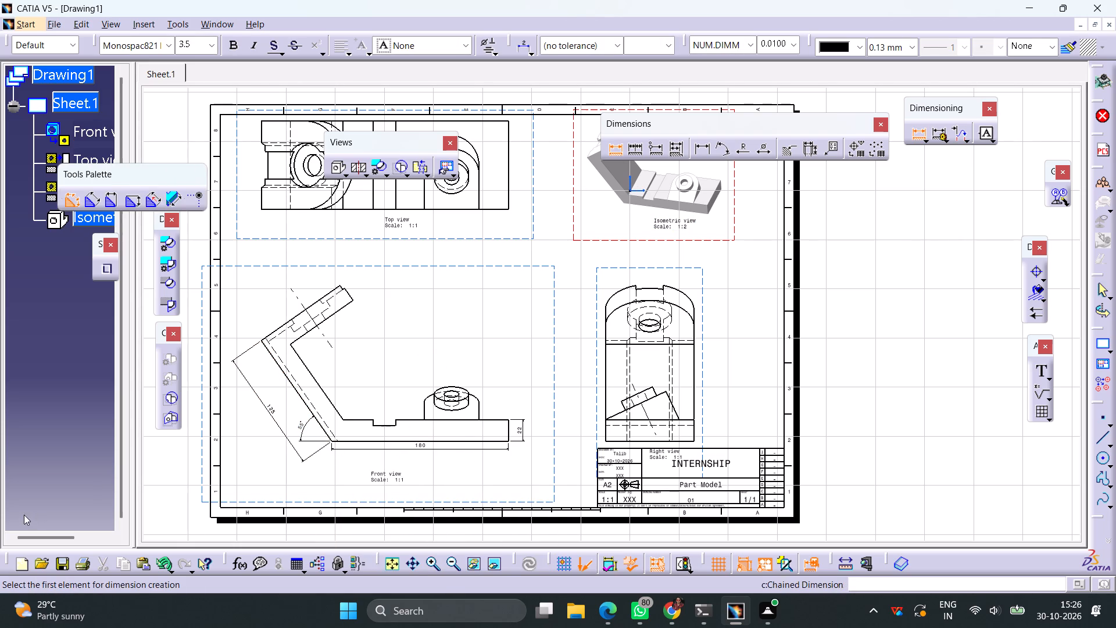
{"action": "left_click", "coordinate": [327, 291]}
{"action": "left_click", "coordinate": [338, 310]}
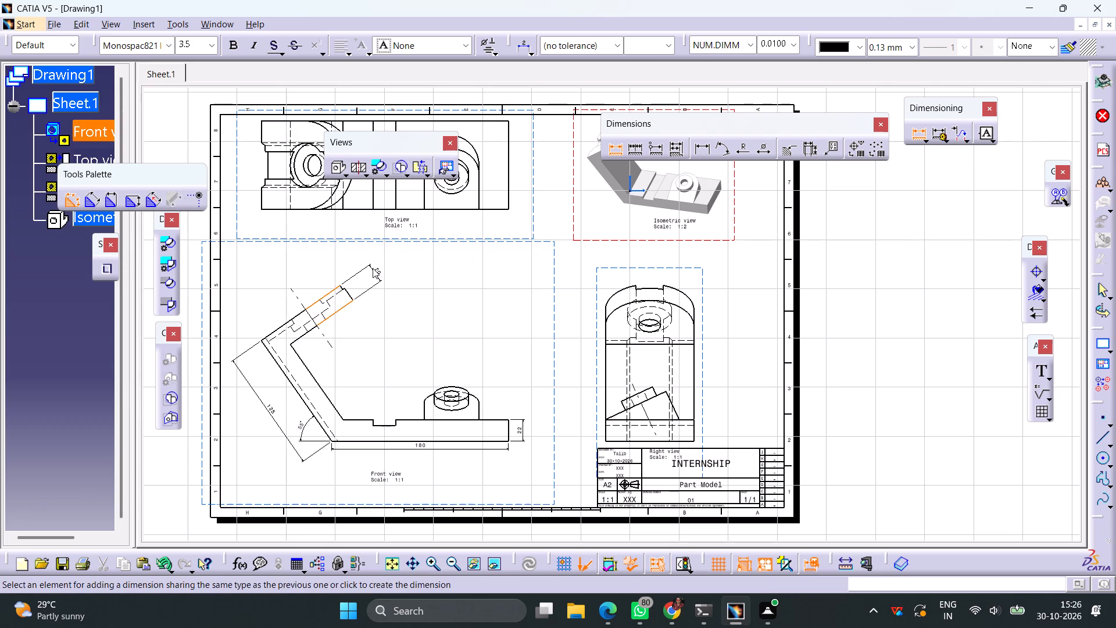
{"action": "left_click", "coordinate": [374, 270]}
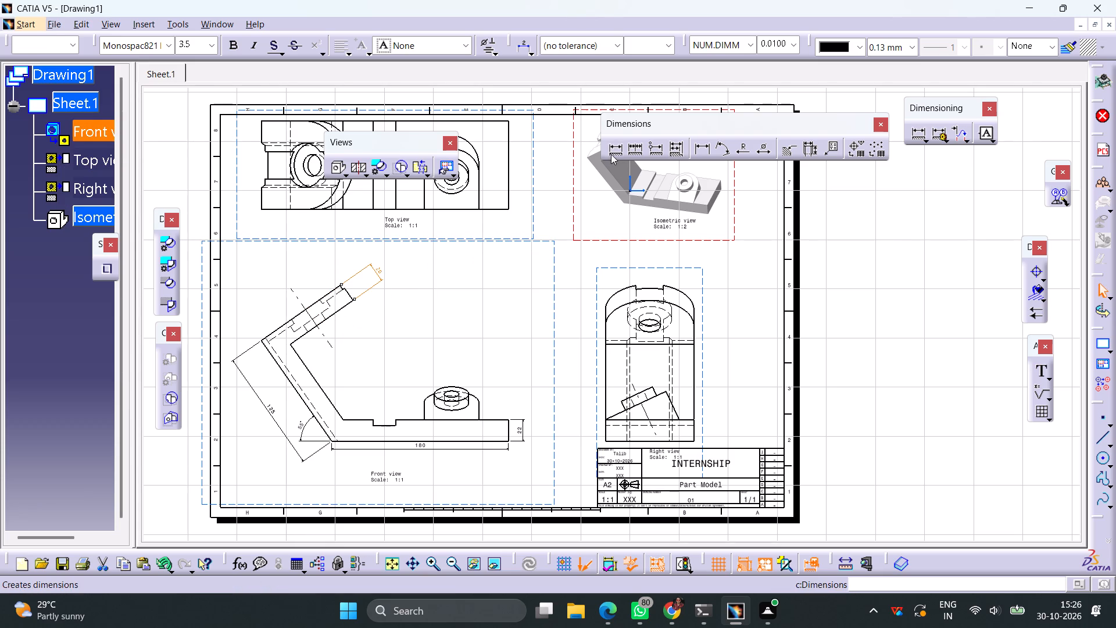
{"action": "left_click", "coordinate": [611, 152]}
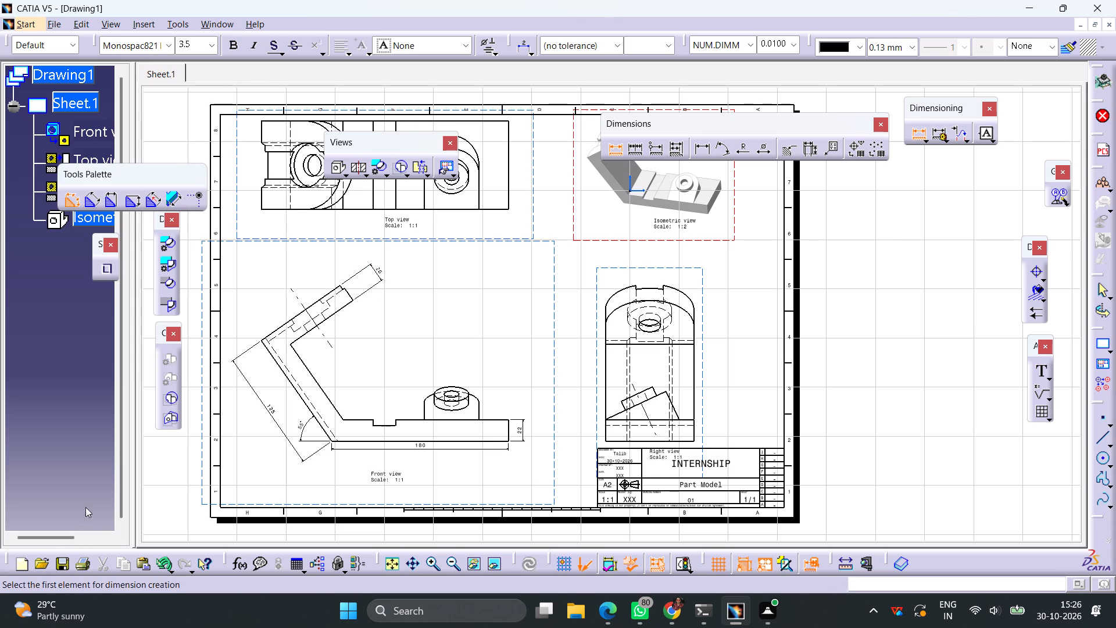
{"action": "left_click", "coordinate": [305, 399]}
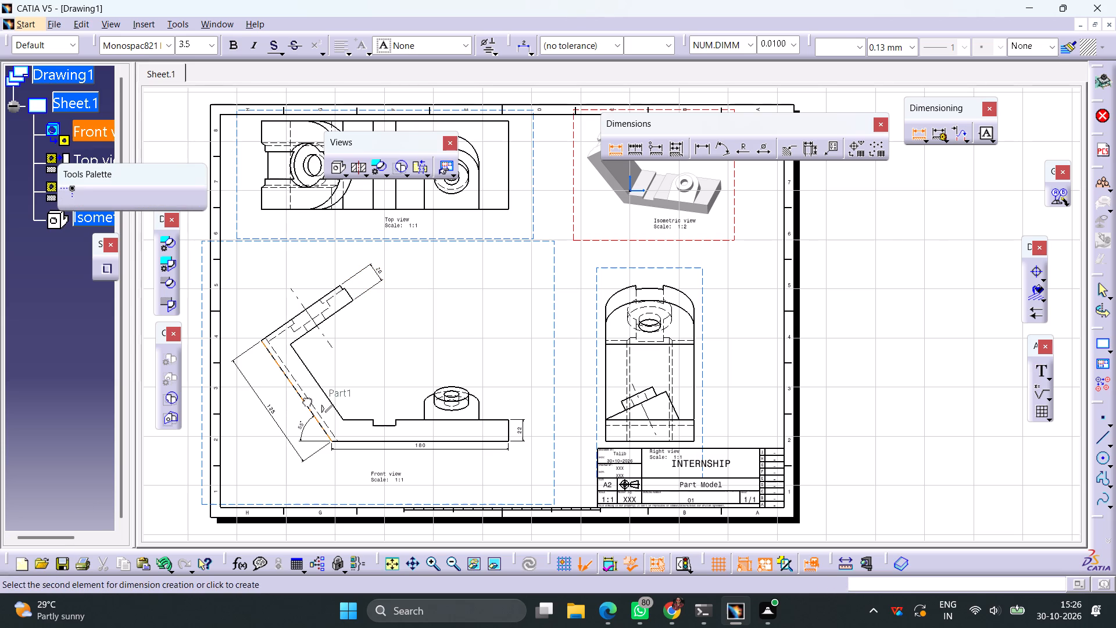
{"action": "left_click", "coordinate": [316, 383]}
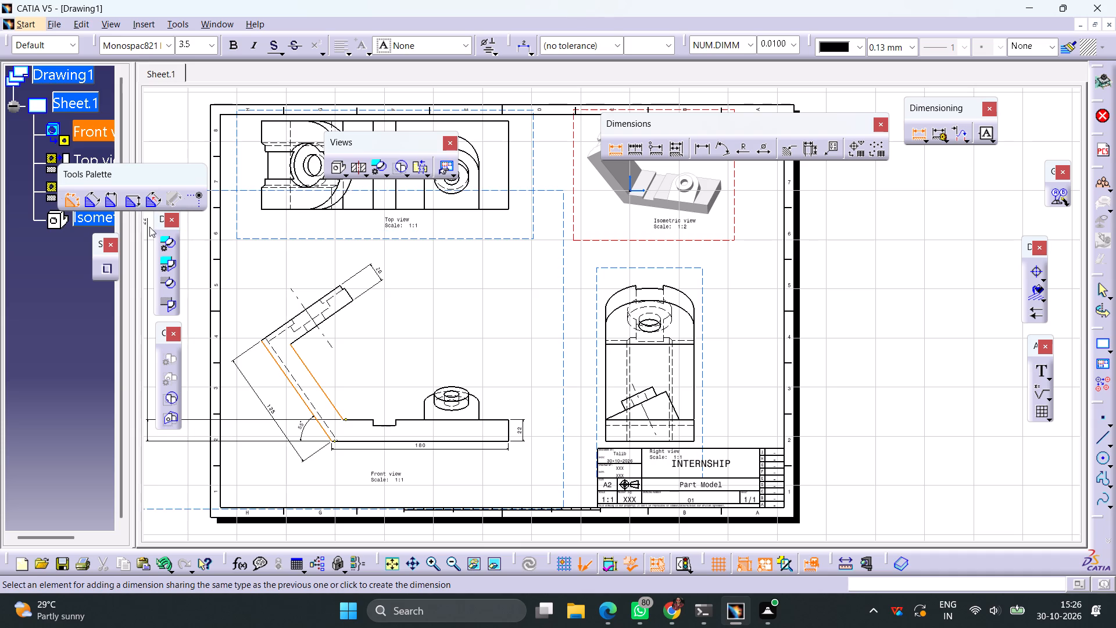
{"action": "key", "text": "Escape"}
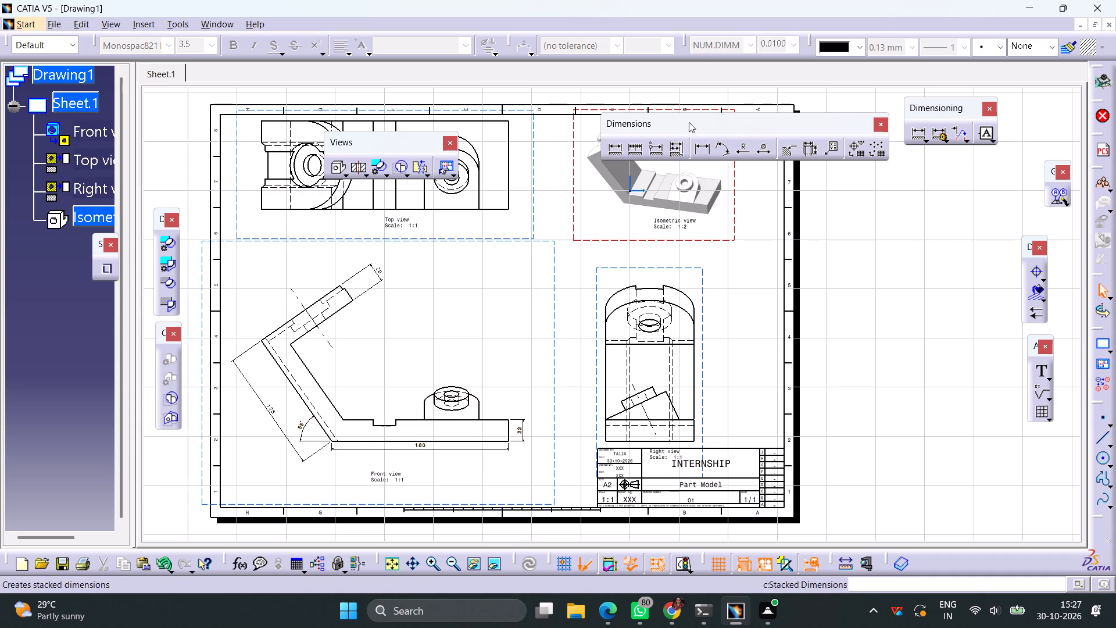
Dimension the width of the notch in the base in the front view, placing the dimension below the notch floor.
{"action": "left_click", "coordinate": [618, 146]}
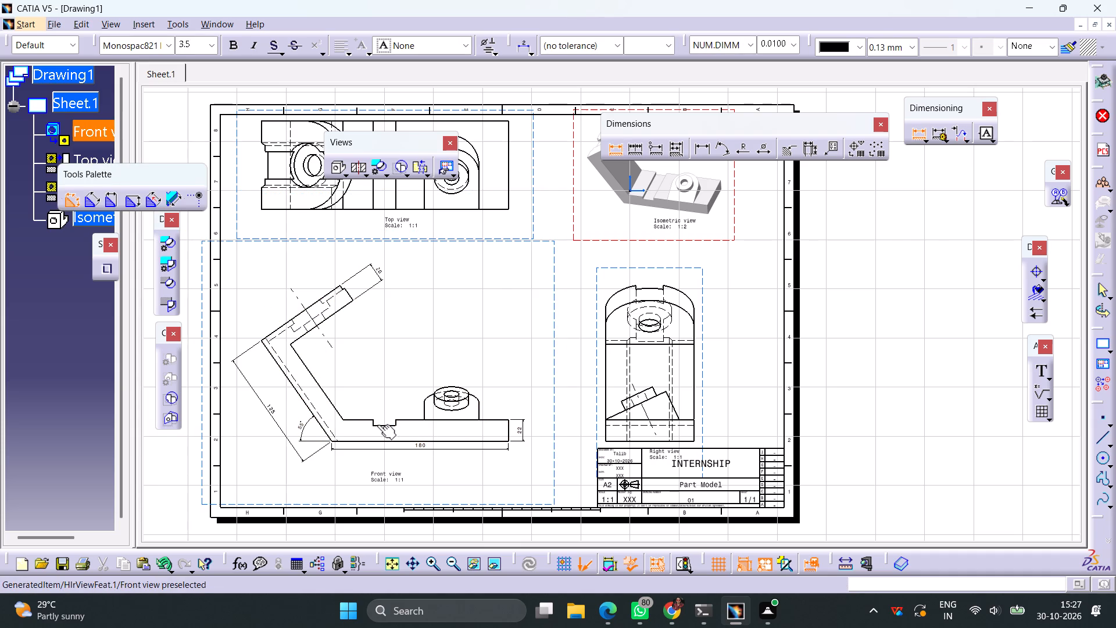
{"action": "middle_click_drag", "start_coordinate": [378, 424], "coordinate": [387, 363], "text": "ctrl"}
{"action": "middle_click_drag", "start_coordinate": [385, 422], "coordinate": [659, 222]}
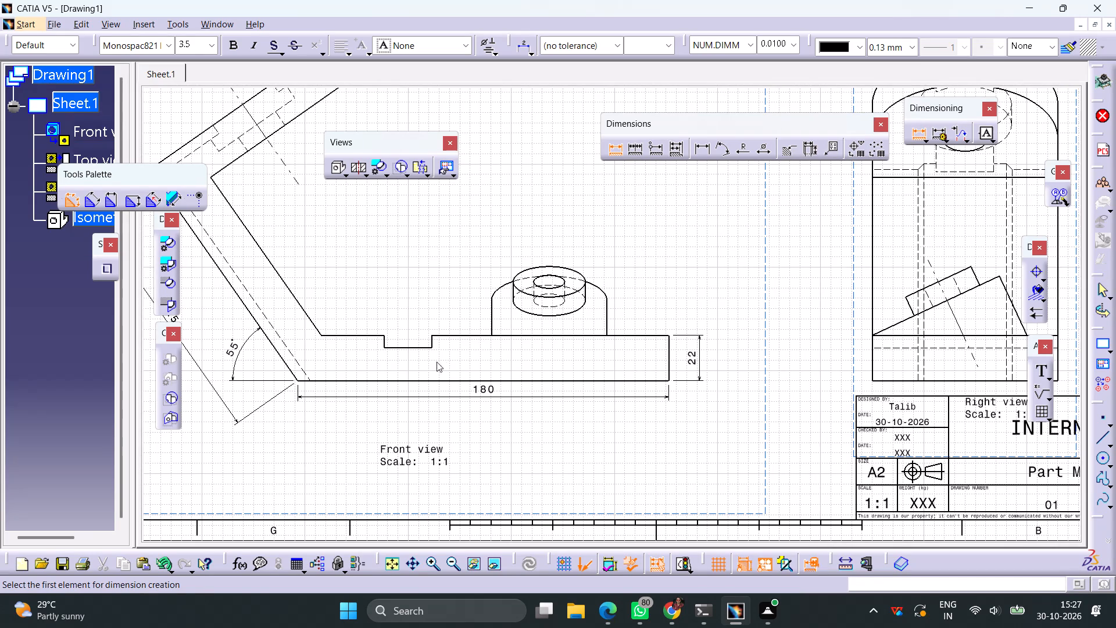
{"action": "left_click", "coordinate": [412, 347]}
{"action": "left_click", "coordinate": [410, 373]}
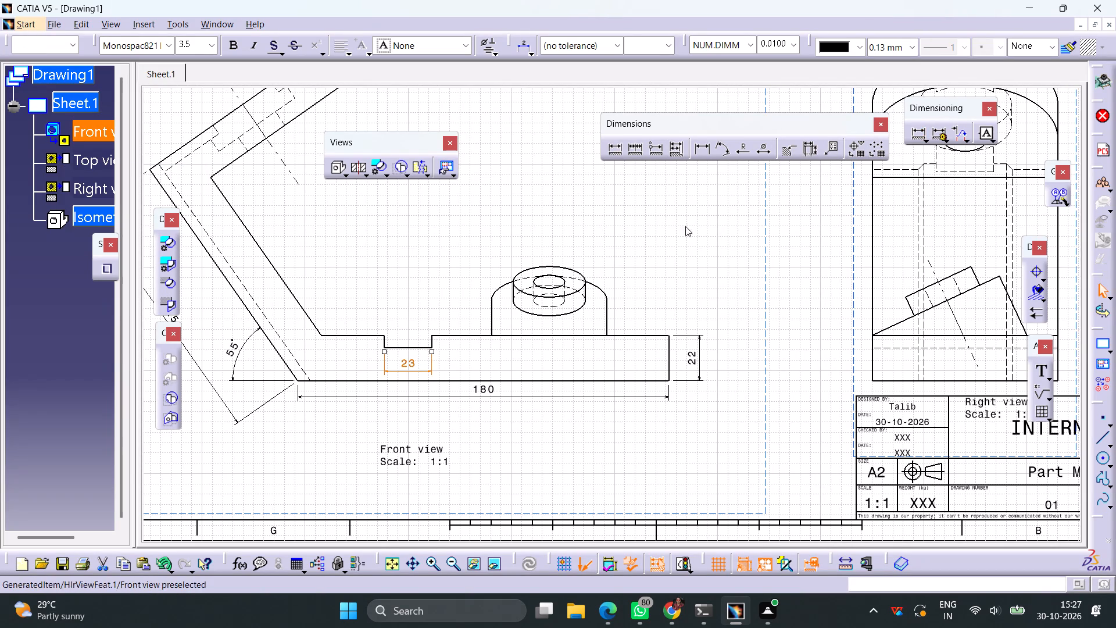
Dimension the depth of the notch in the base in the front view, placing the dimension beside the notch toward the inclined arm.
{"action": "left_click", "coordinate": [614, 151]}
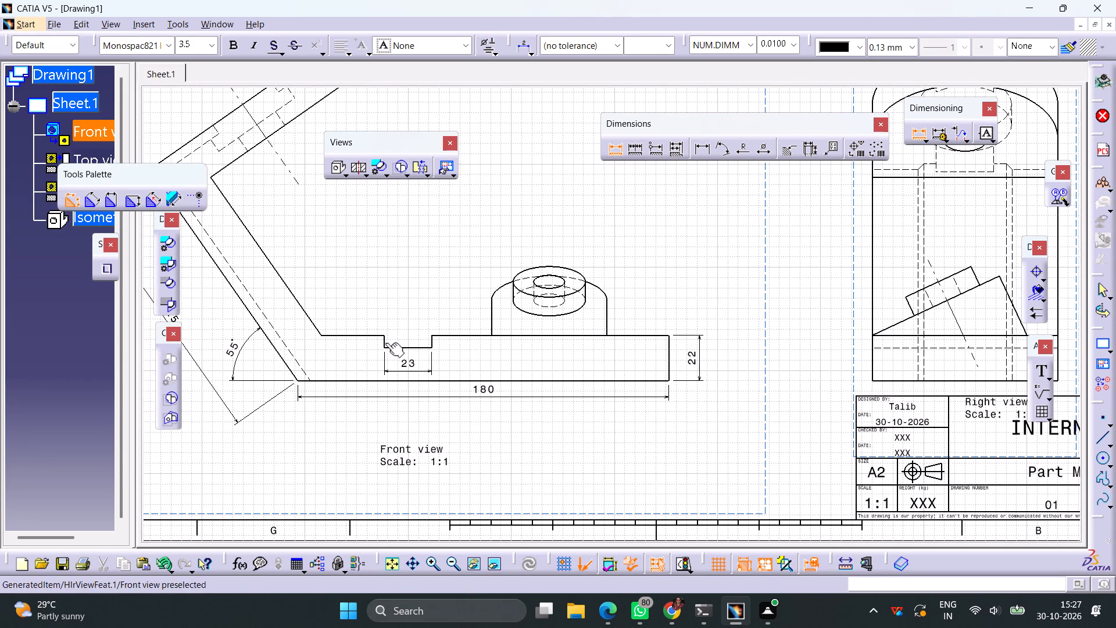
{"action": "left_click", "coordinate": [384, 342]}
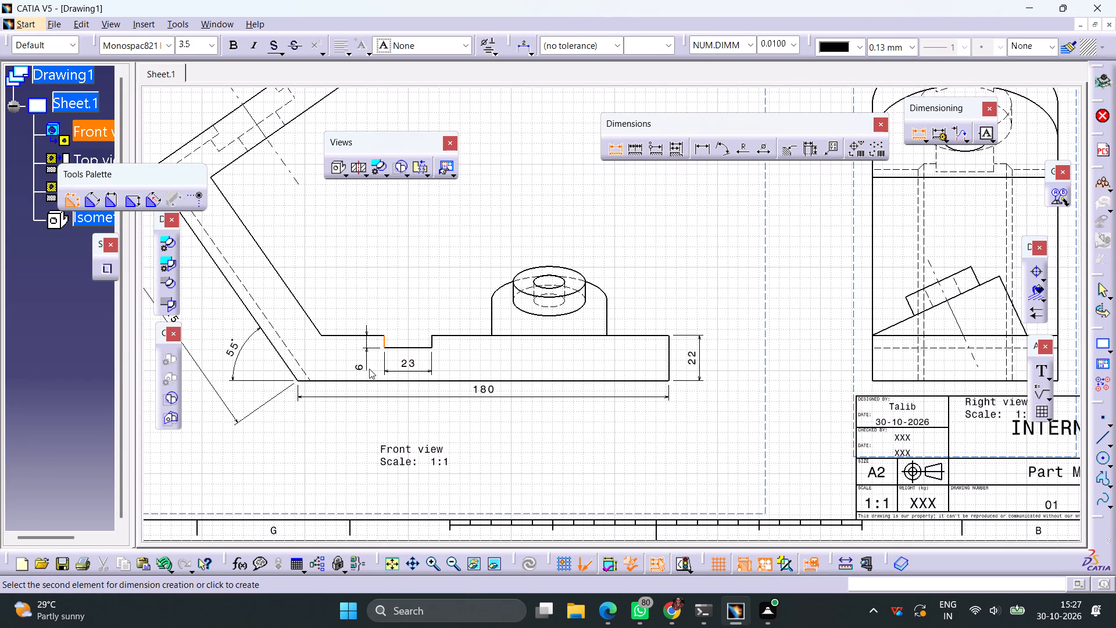
{"action": "left_click", "coordinate": [374, 368]}
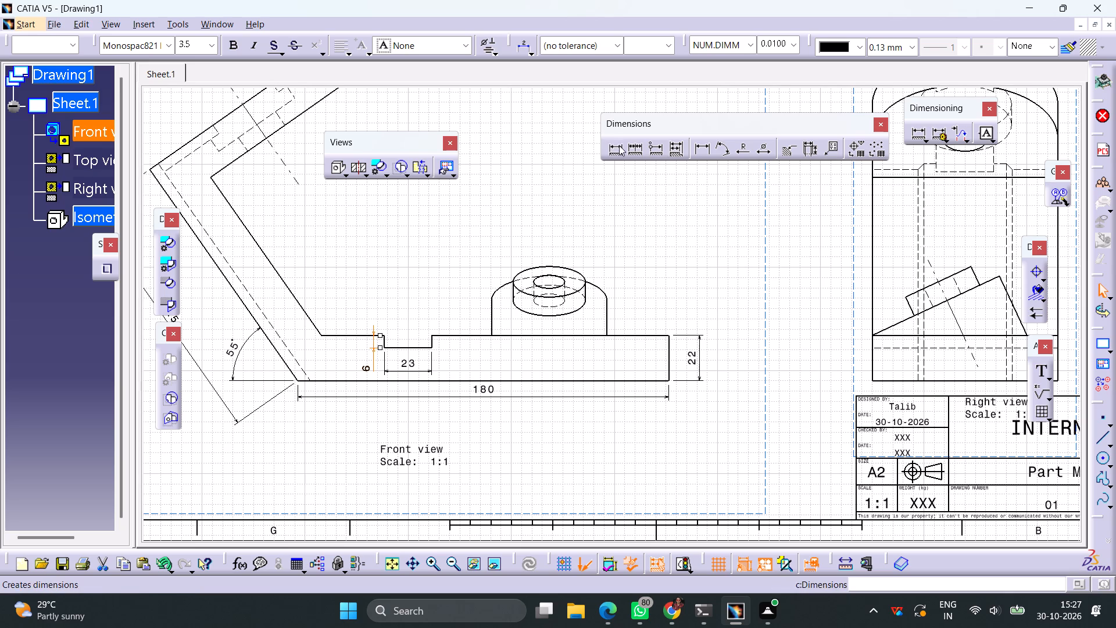
Dimension the inclined arm's thickness between its outer and inner edges, forcing the dimension line perpendicular to them and placing it mid-arm.
{"action": "left_click", "coordinate": [618, 146]}
{"action": "left_click", "coordinate": [246, 308]}
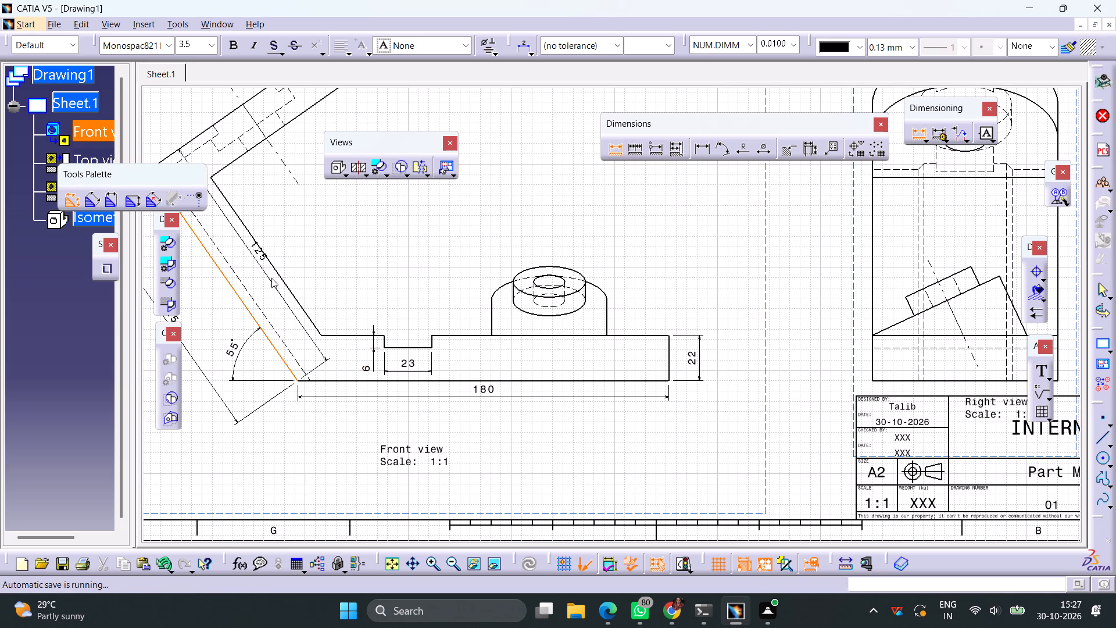
{"action": "left_click", "coordinate": [272, 269]}
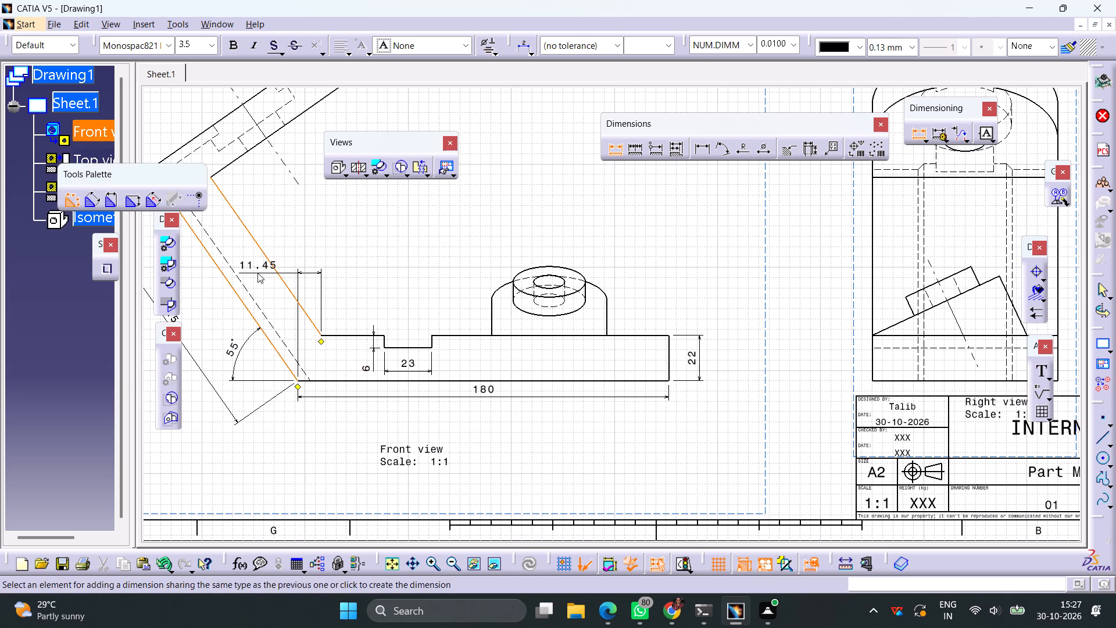
{"action": "left_click", "coordinate": [90, 198]}
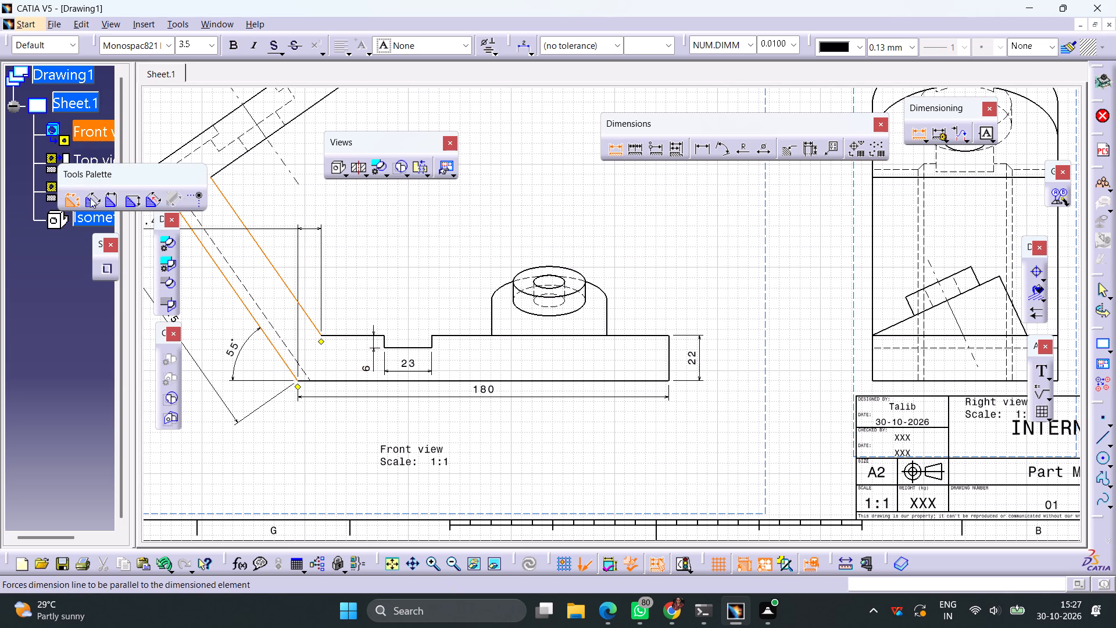
{"action": "left_click", "coordinate": [253, 281]}
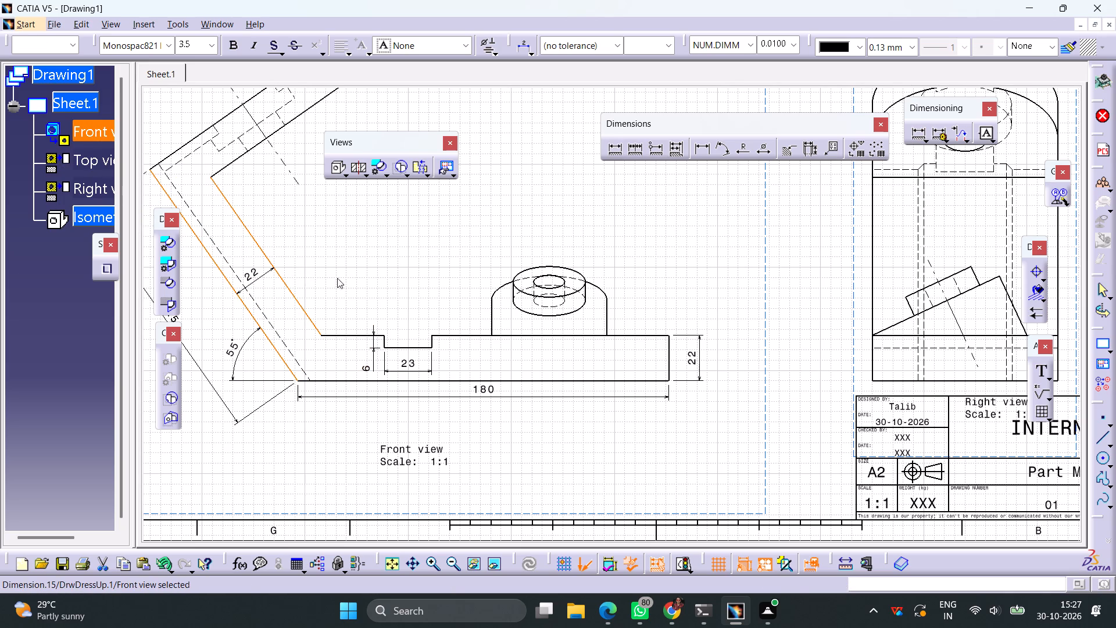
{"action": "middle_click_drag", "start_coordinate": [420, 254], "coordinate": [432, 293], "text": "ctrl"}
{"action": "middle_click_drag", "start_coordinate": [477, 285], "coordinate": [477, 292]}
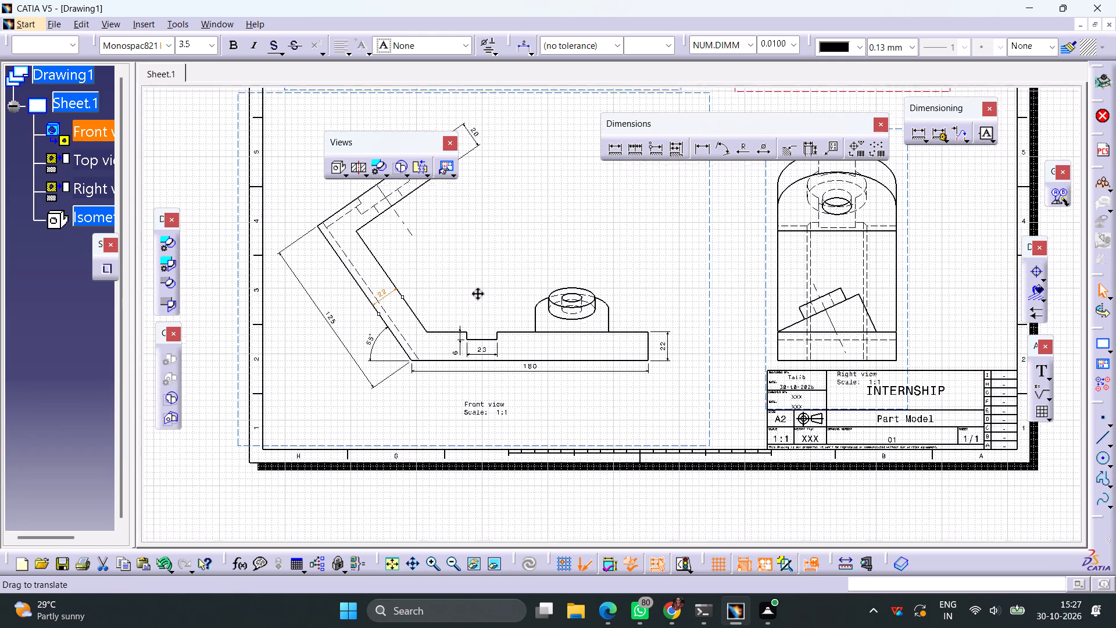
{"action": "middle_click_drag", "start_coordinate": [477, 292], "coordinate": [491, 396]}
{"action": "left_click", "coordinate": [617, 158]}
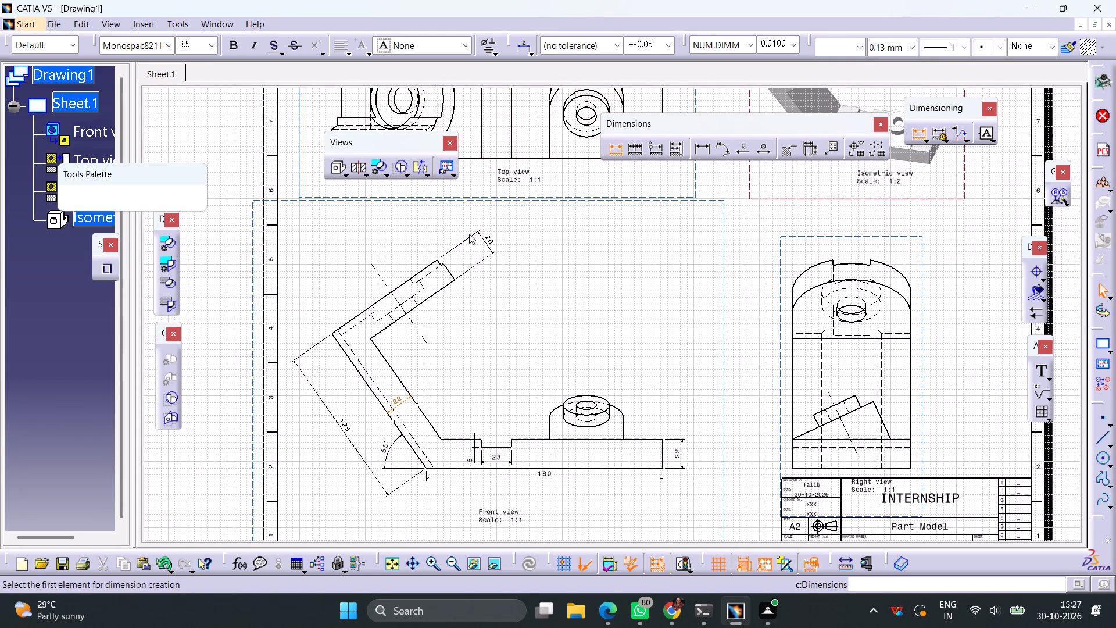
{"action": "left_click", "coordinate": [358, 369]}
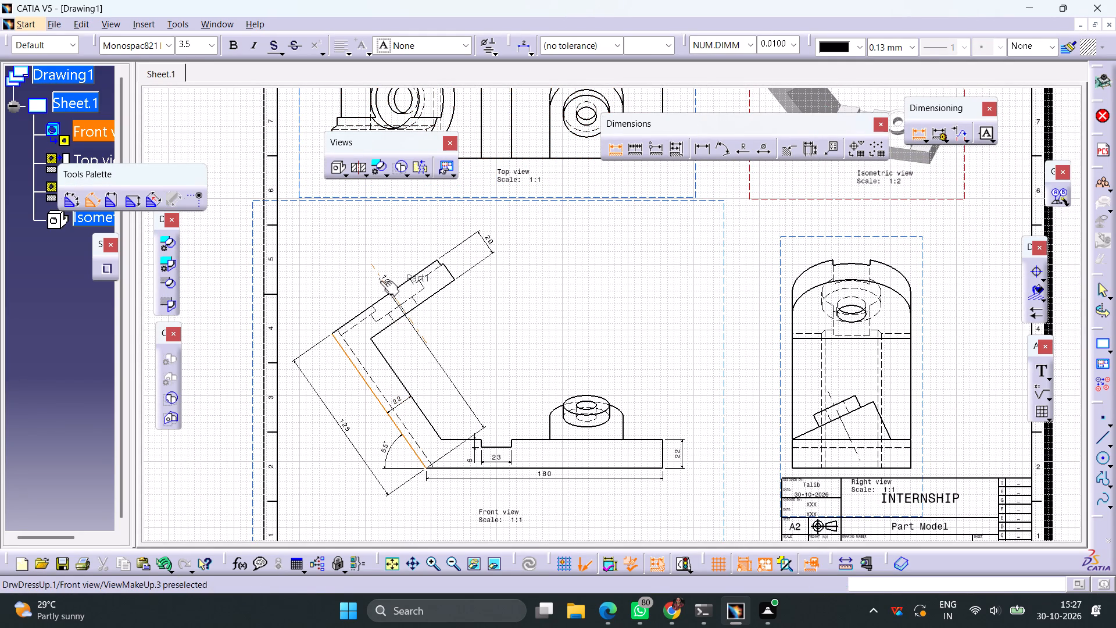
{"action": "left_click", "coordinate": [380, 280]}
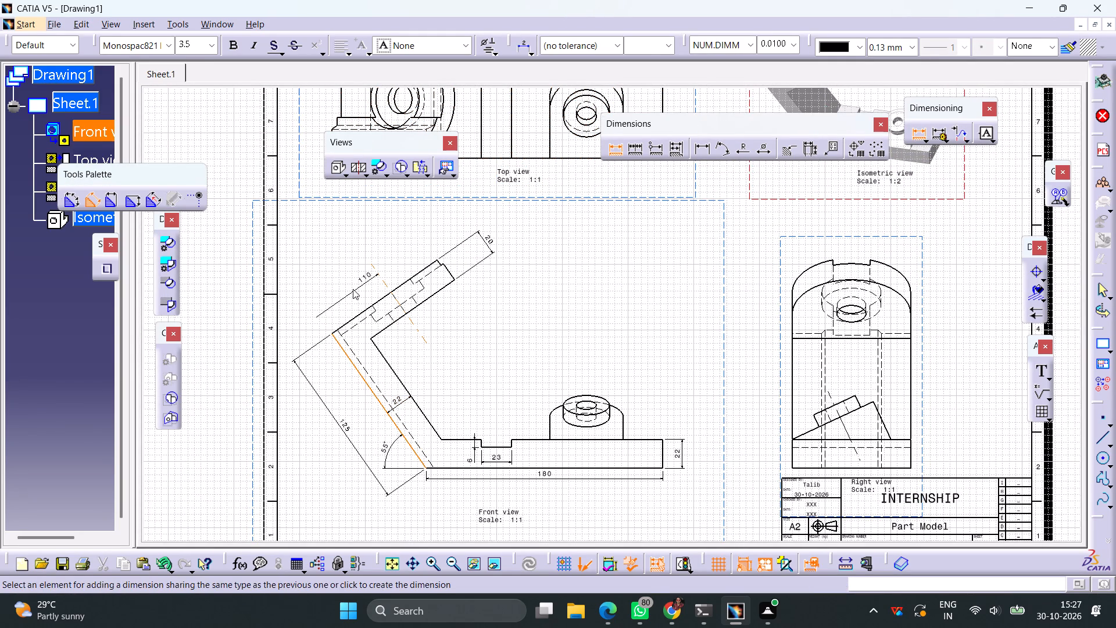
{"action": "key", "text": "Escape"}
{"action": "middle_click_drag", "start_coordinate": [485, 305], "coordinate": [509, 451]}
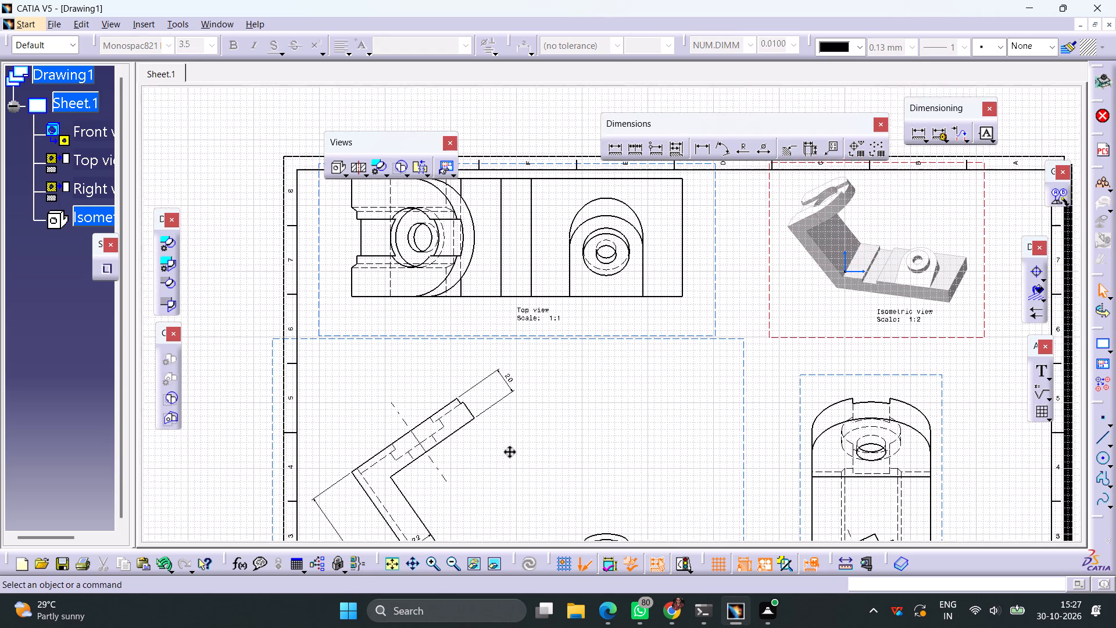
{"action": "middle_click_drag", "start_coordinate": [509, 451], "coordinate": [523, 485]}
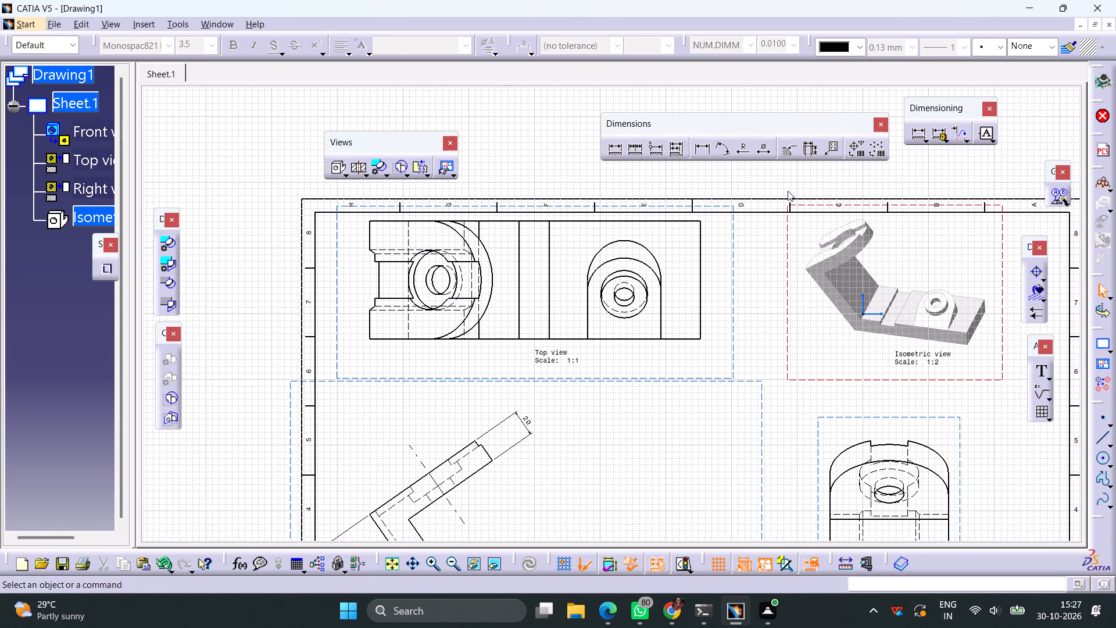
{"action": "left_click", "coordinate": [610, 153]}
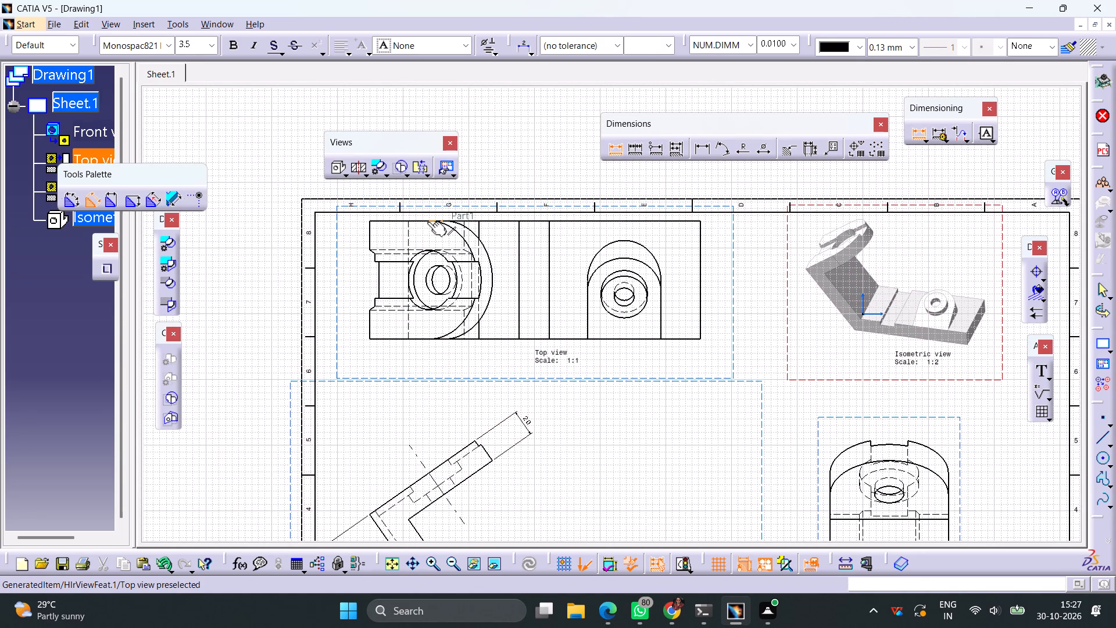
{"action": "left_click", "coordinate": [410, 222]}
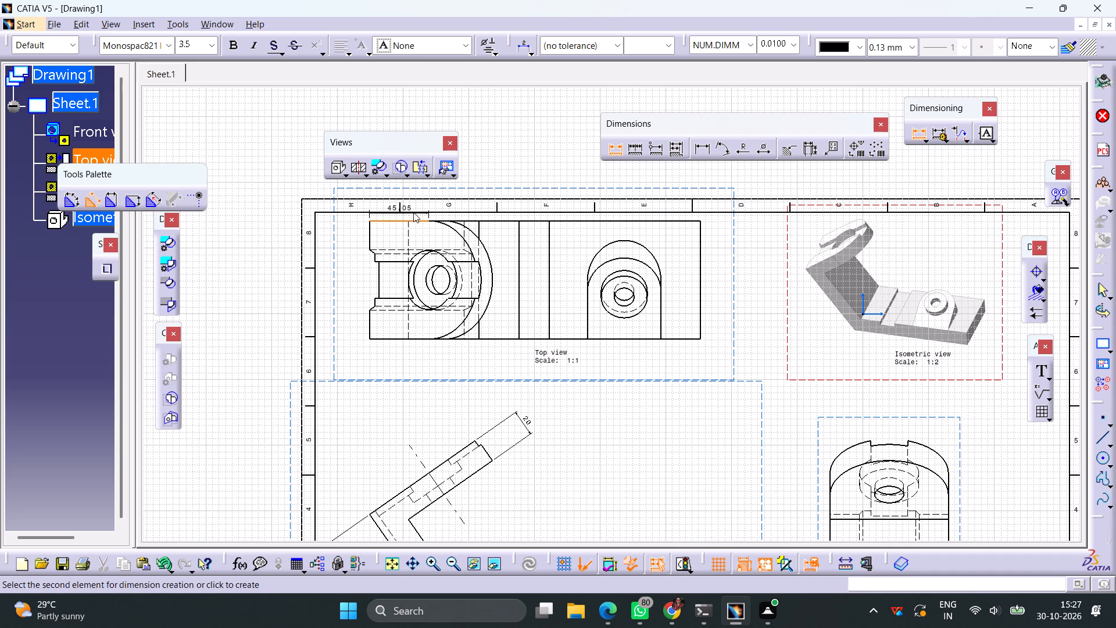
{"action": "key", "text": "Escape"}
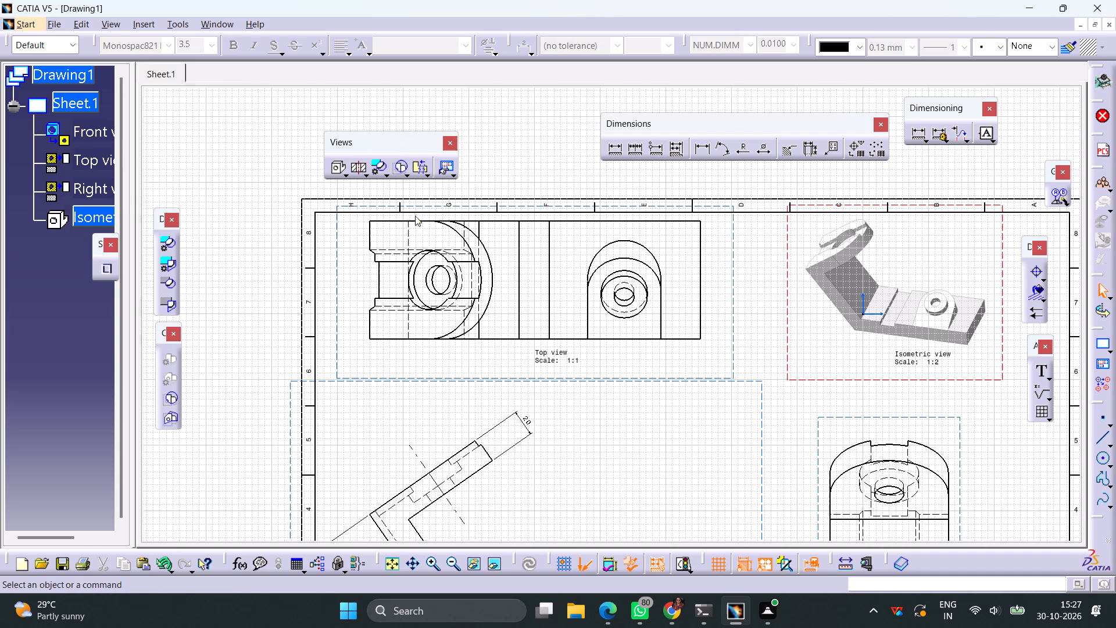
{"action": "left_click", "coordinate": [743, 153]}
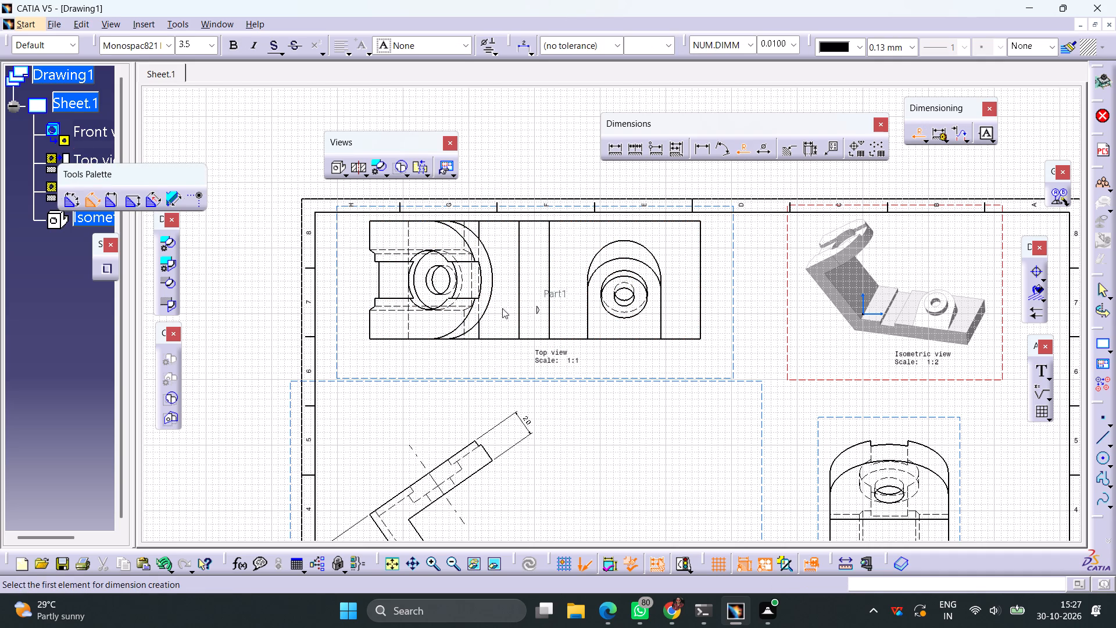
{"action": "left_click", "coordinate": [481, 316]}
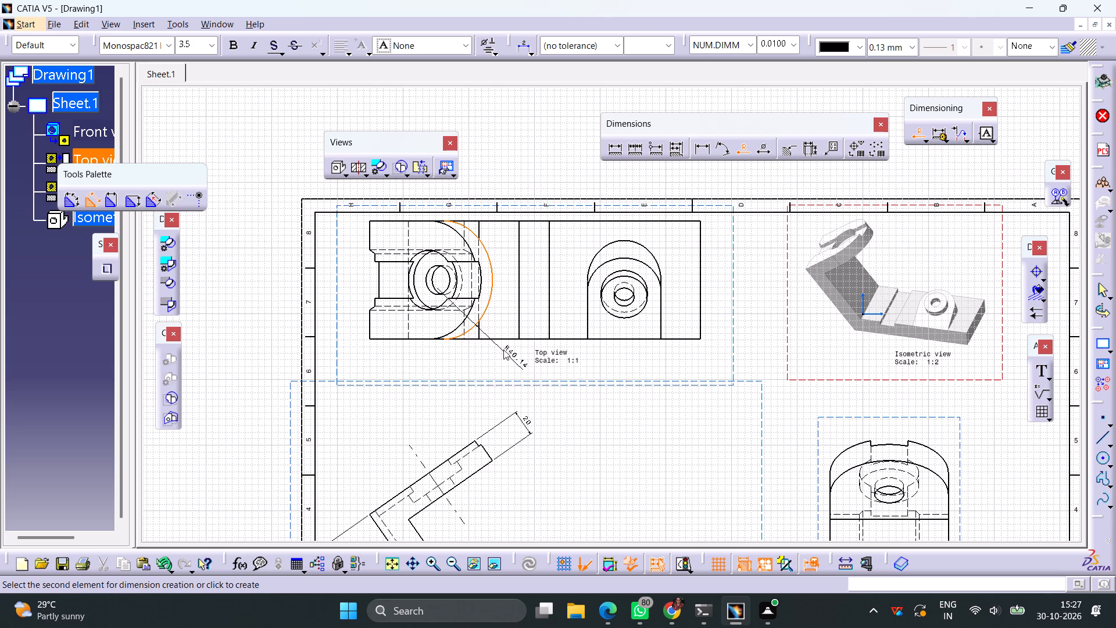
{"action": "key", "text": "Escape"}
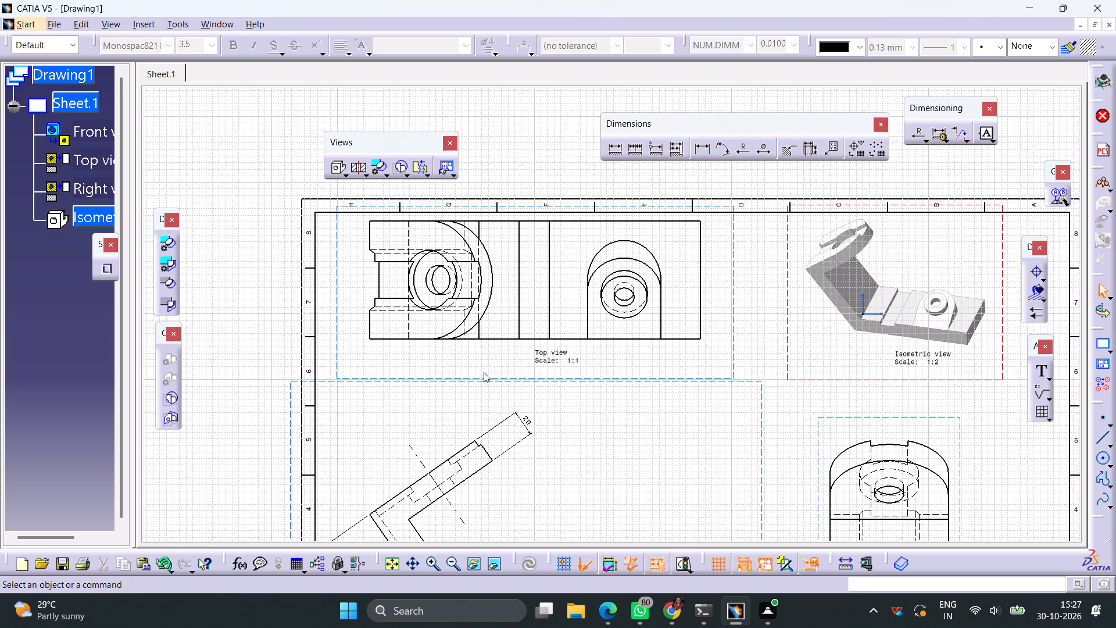
Save the drawing as Drawing1 in CATDrawing format in the internship folder, proceeding without saving the modified linked part.
{"action": "middle_click_drag", "start_coordinate": [518, 351], "coordinate": [518, 380], "text": "ctrl"}
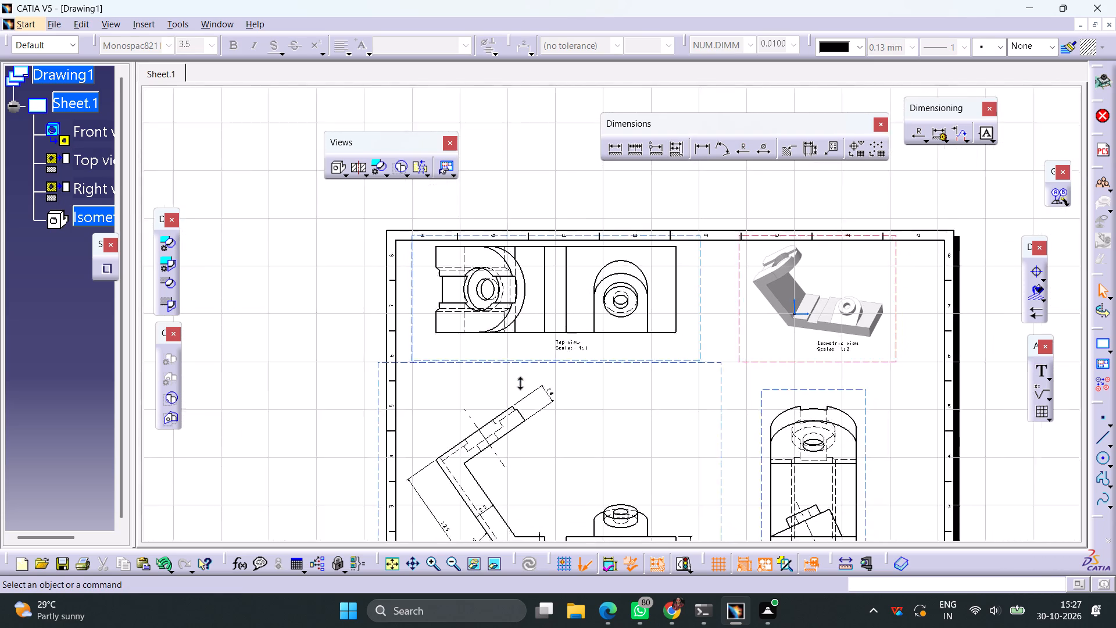
{"action": "middle_click_drag", "start_coordinate": [518, 380], "coordinate": [518, 387], "text": "ctrl"}
{"action": "middle_click_drag", "start_coordinate": [595, 405], "coordinate": [549, 378]}
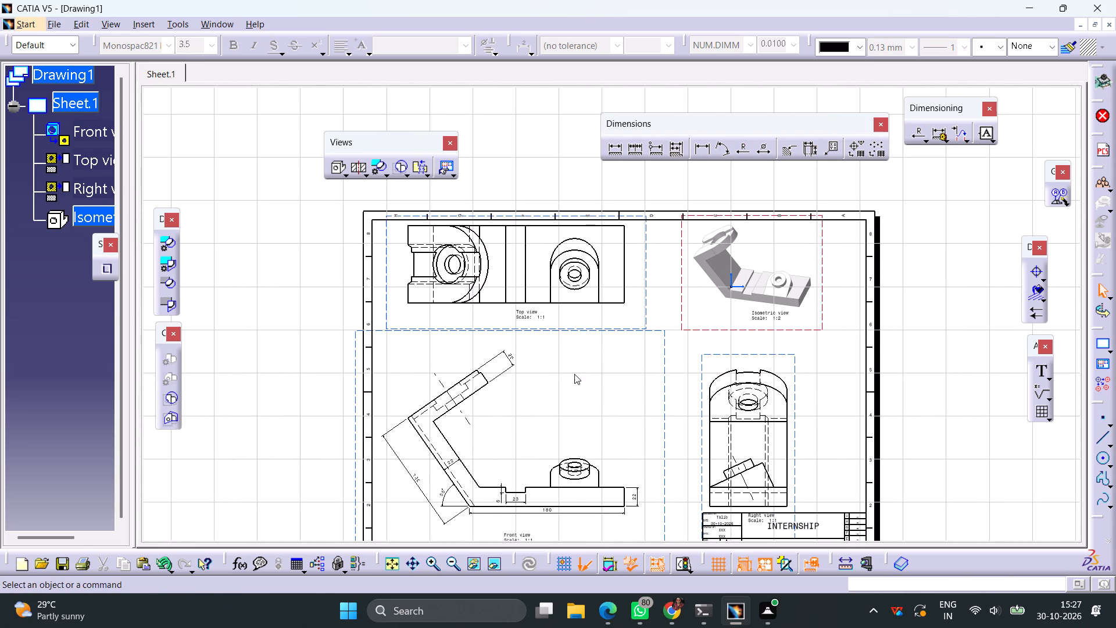
{"action": "middle_click_drag", "start_coordinate": [606, 344], "coordinate": [599, 384], "text": "ctrl"}
{"action": "left_click", "coordinate": [56, 23]}
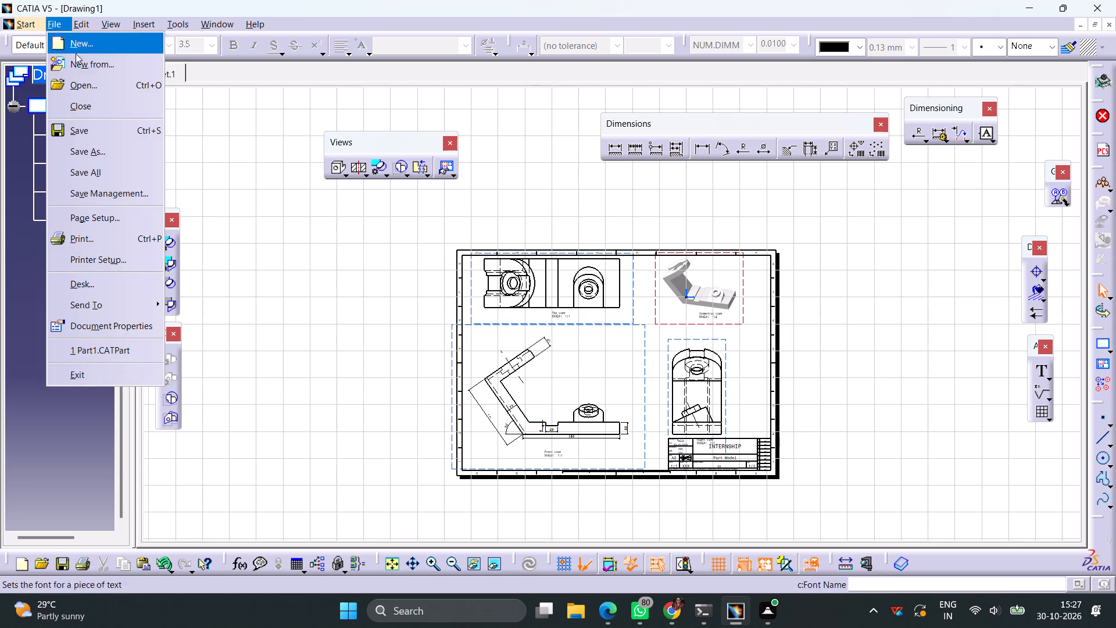
{"action": "left_click", "coordinate": [110, 156]}
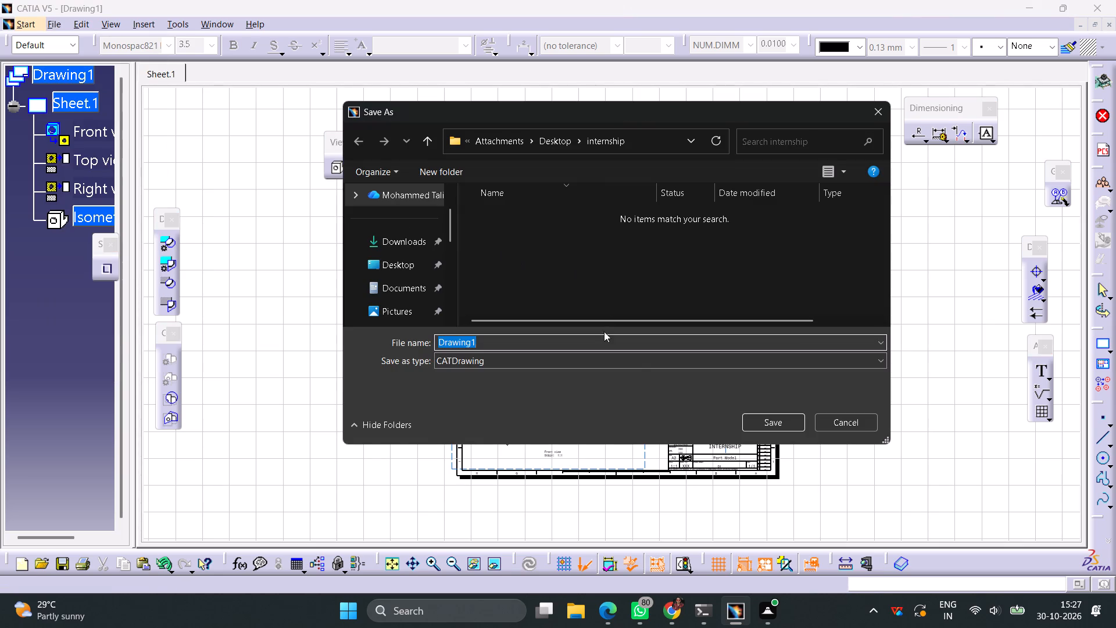
{"action": "left_click", "coordinate": [779, 425]}
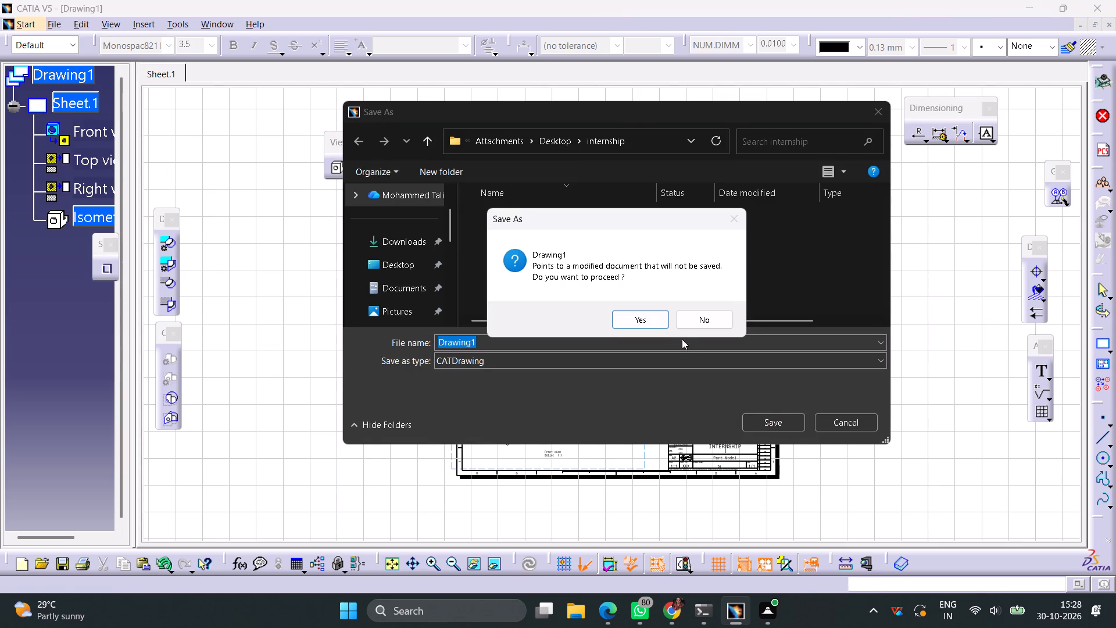
{"action": "left_click", "coordinate": [656, 323]}
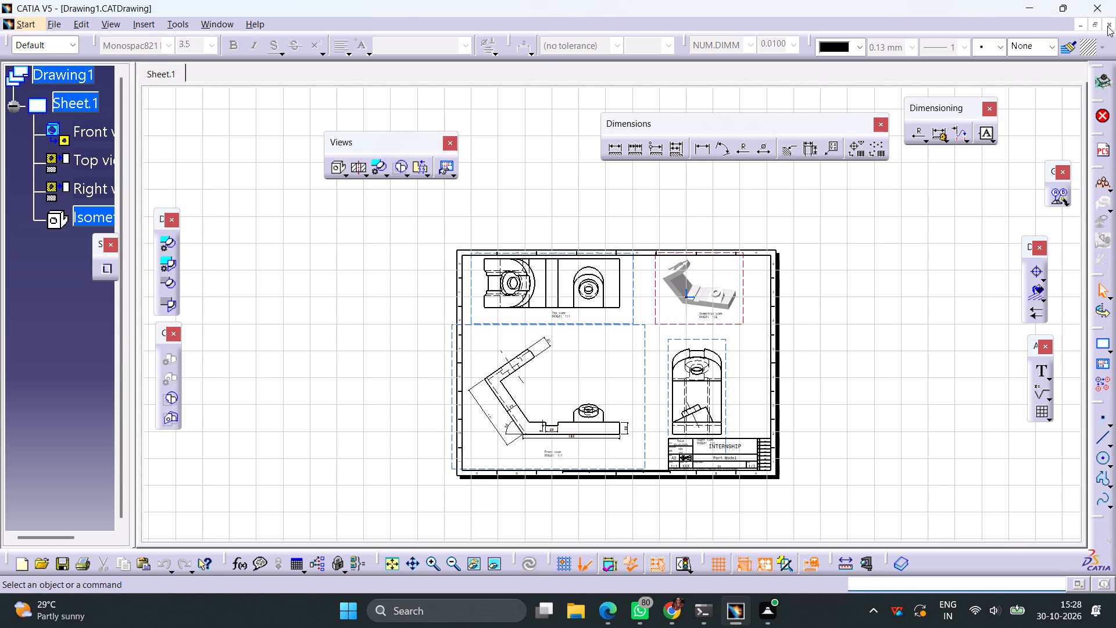
Close the drawing and the part, discarding the unsaved changes to Part1.
{"action": "left_click", "coordinate": [1111, 28]}
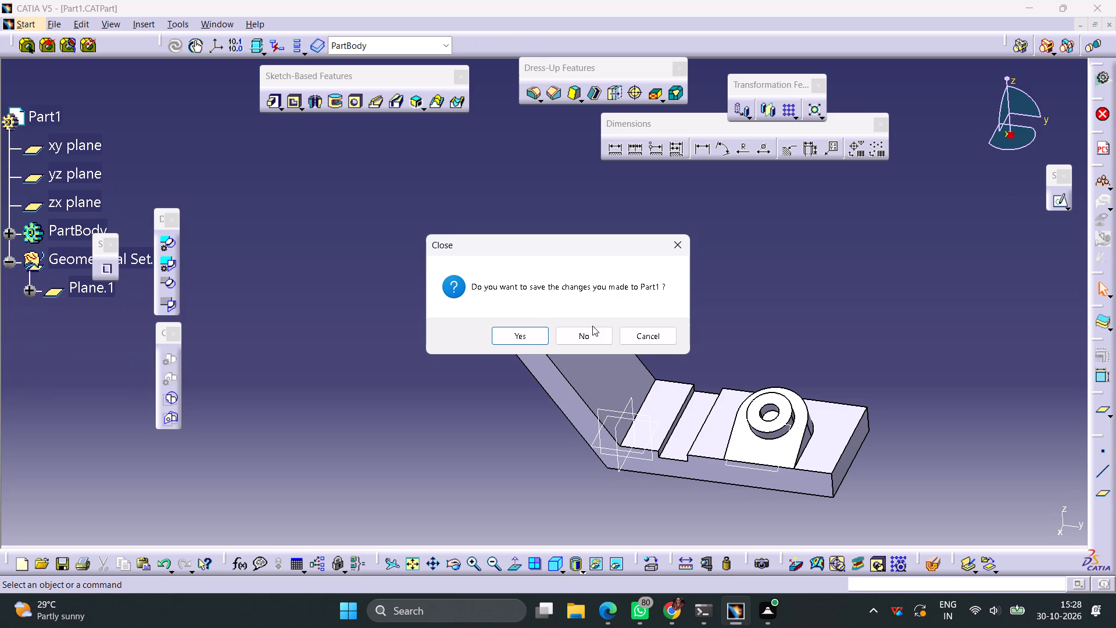
{"action": "left_click", "coordinate": [592, 334]}
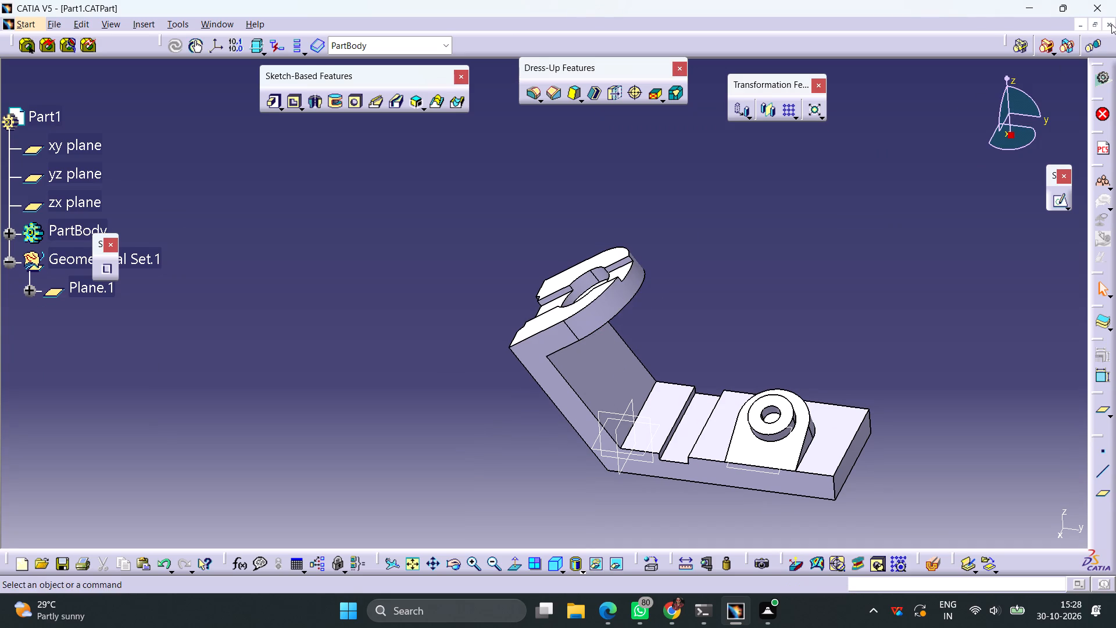
{"action": "left_click", "coordinate": [1111, 24]}
Stop the macro recording.
{"action": "left_click", "coordinate": [105, 267]}
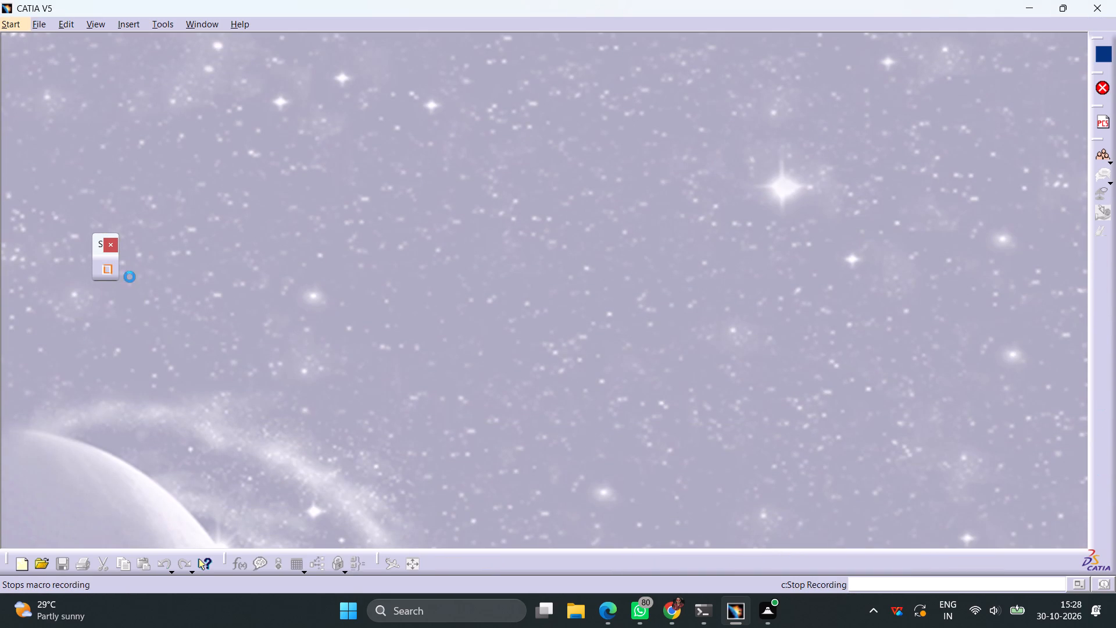